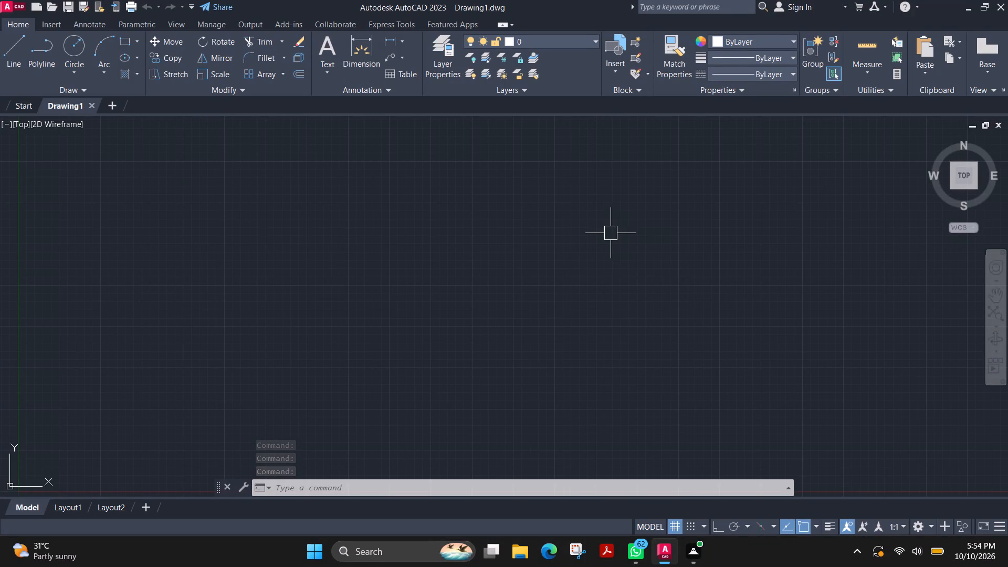
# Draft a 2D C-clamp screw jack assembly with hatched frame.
# Configure the drawing units to a length precision of 0.0 and an insertion scale in millimeters.
pyautogui.write('uni')
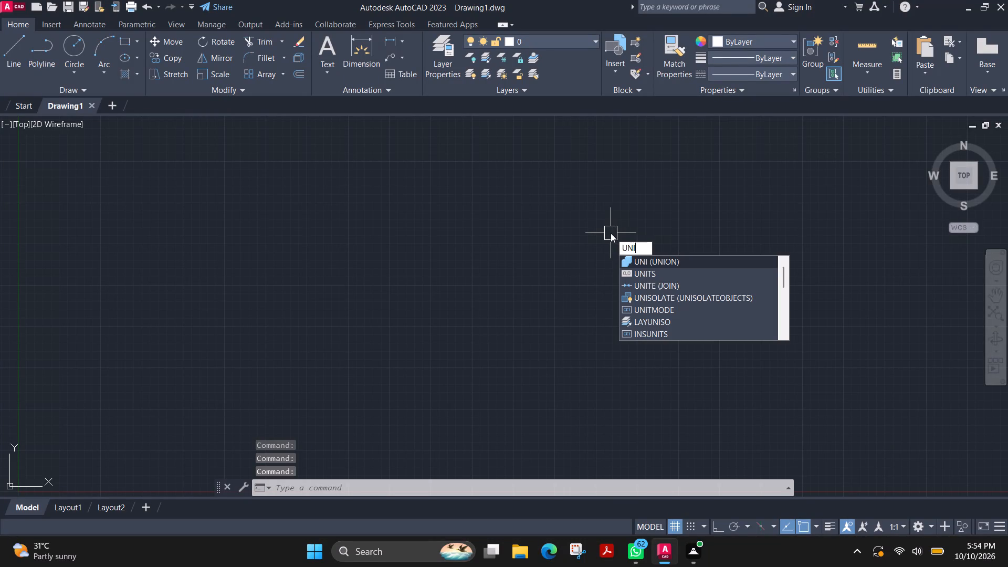
pyautogui.press('Down')
pyautogui.press('Return')
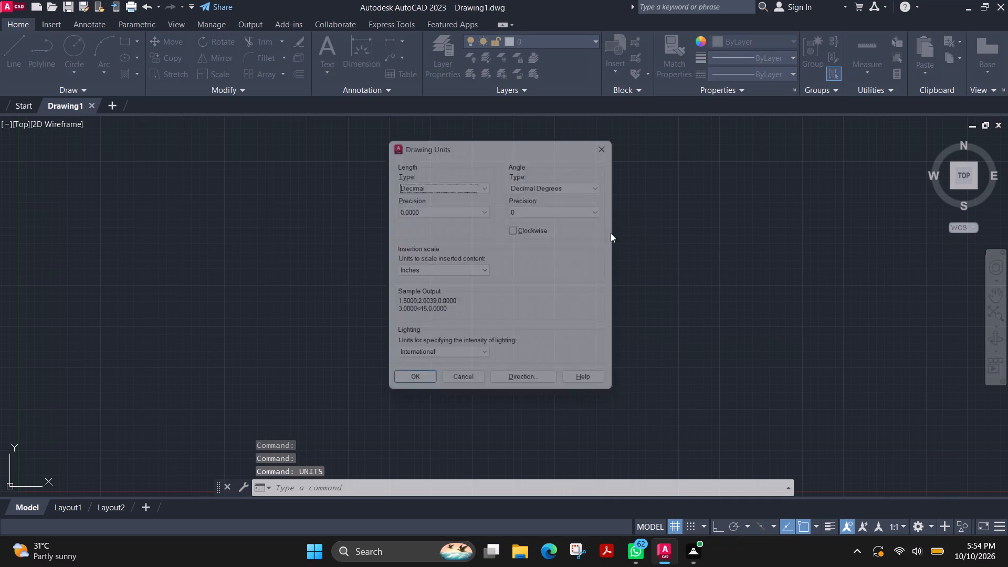
pyautogui.click(480, 208)
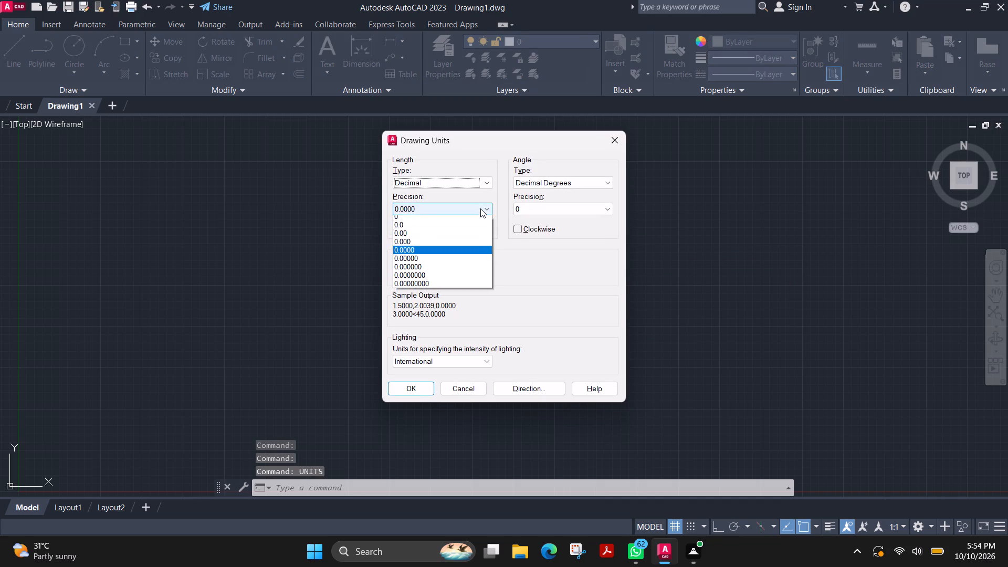
pyautogui.click(416, 228)
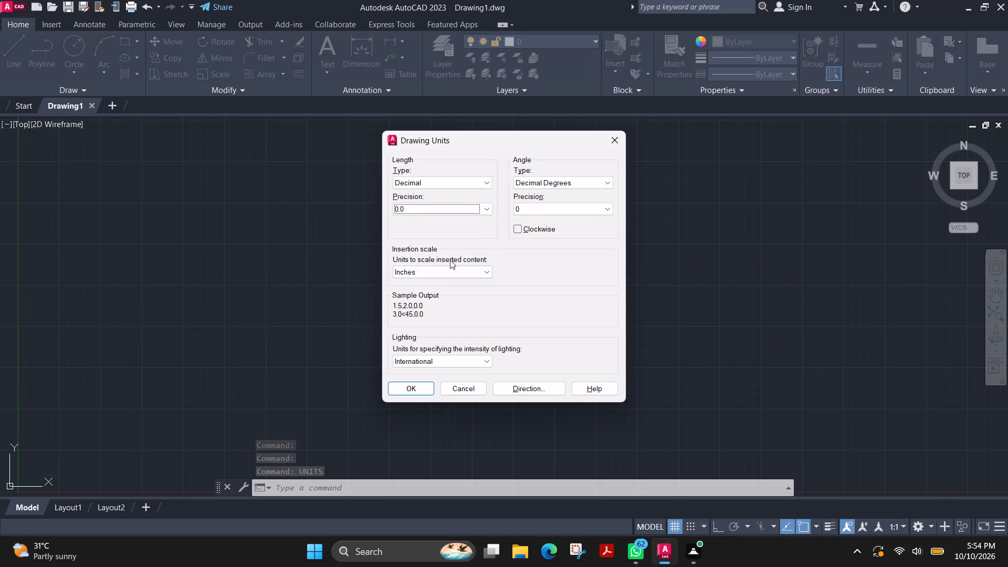
pyautogui.click(451, 274)
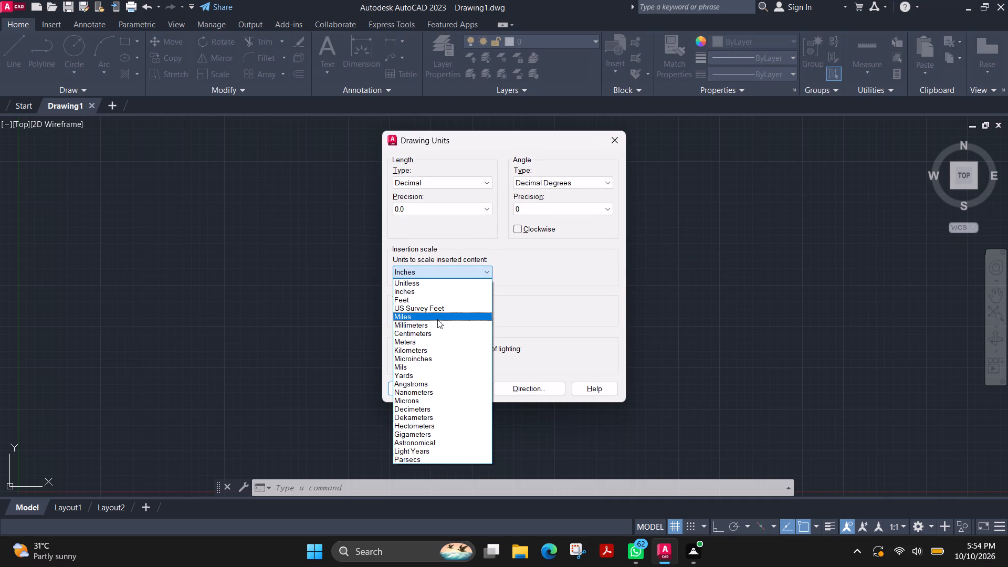
pyautogui.click(436, 327)
pyautogui.click(396, 387)
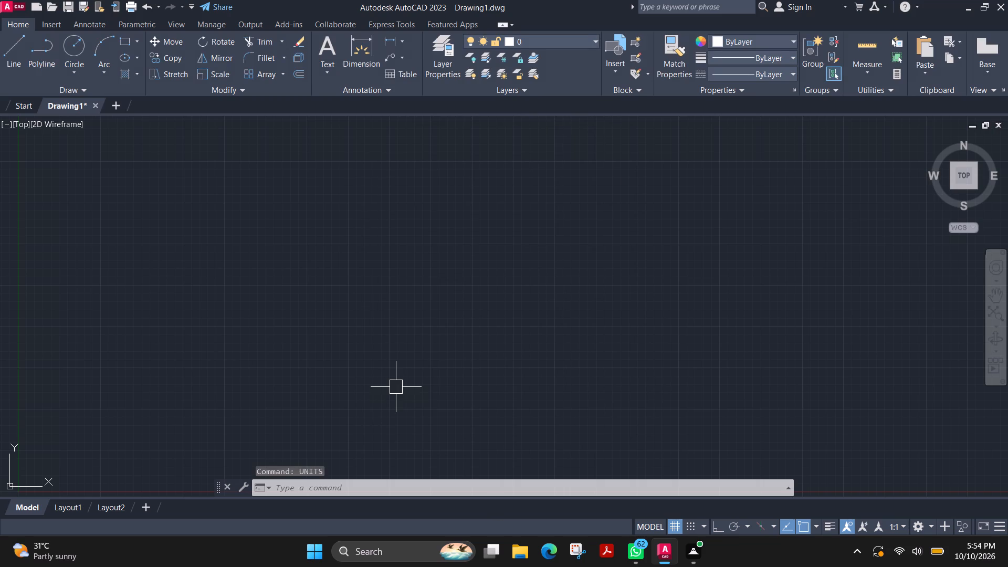
# Open the Standard dimension style for modification and raise its arrow size to 2.18.
pyautogui.write('dim')
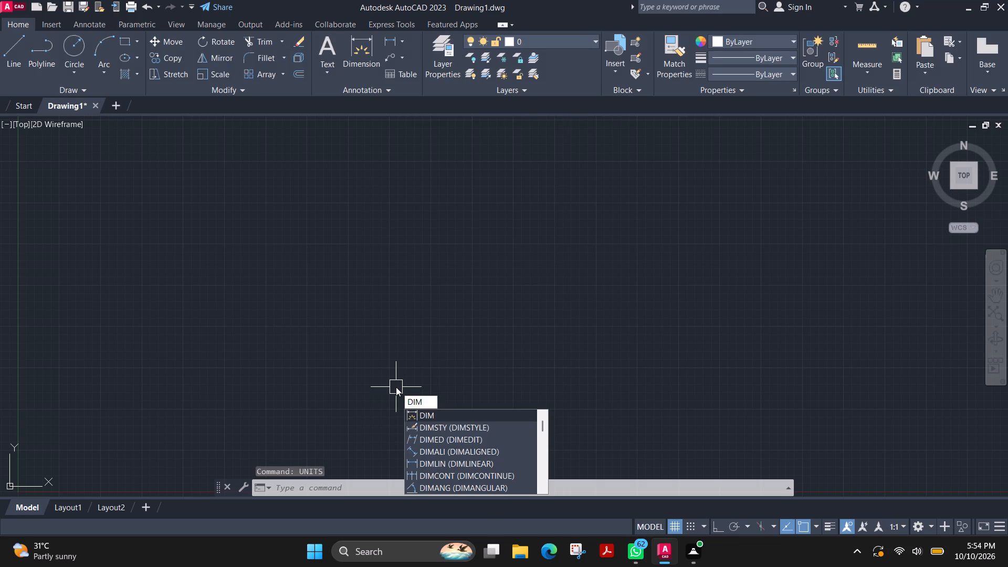
pyautogui.press('Up')
pyautogui.press('Down')
pyautogui.press('Down')
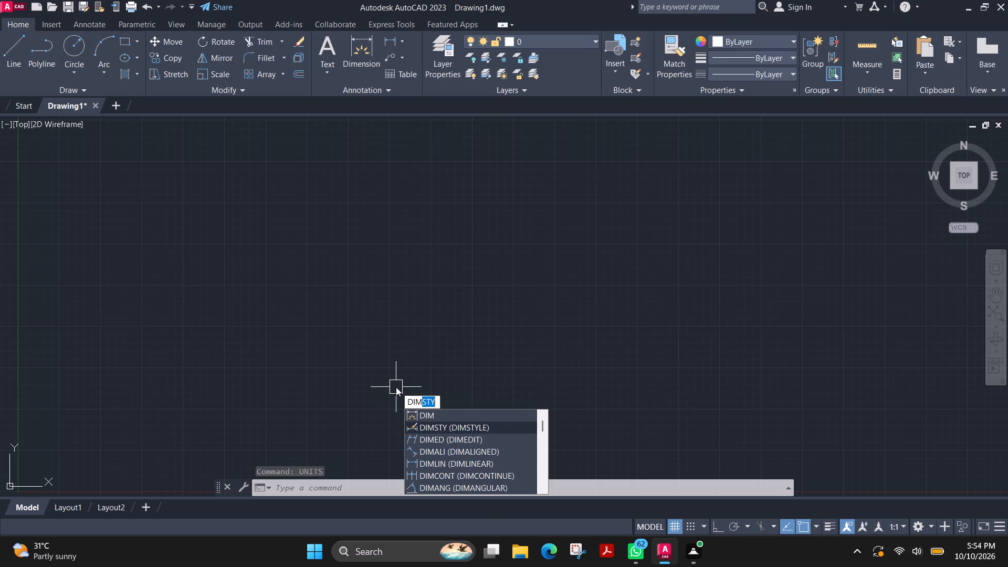
pyautogui.press('Return')
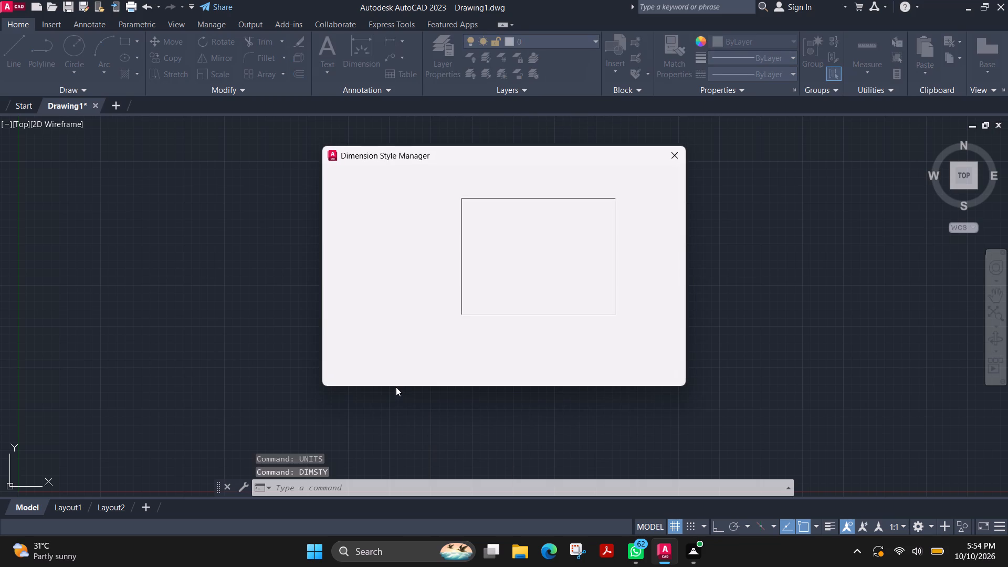
pyautogui.click(667, 246)
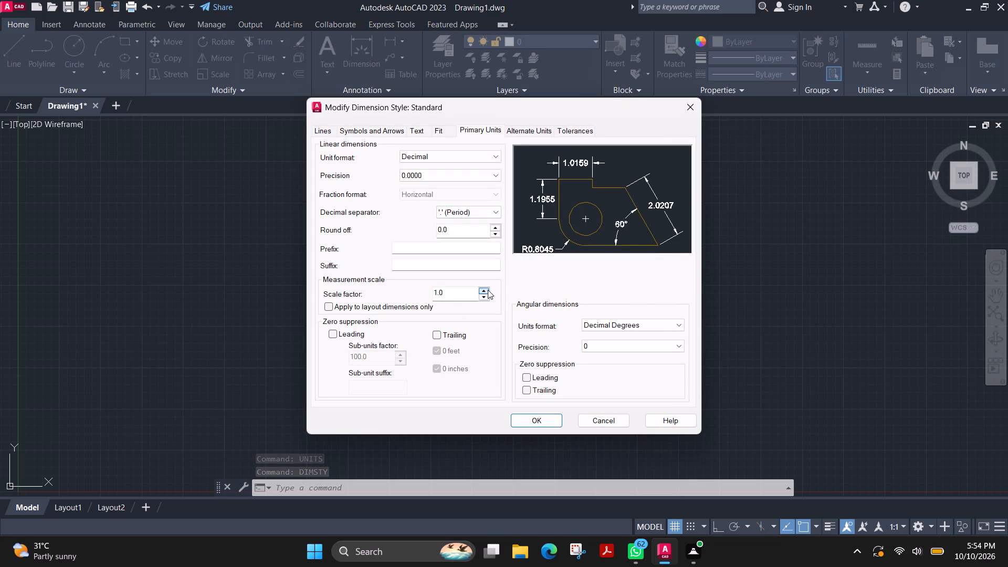
pyautogui.click(359, 129)
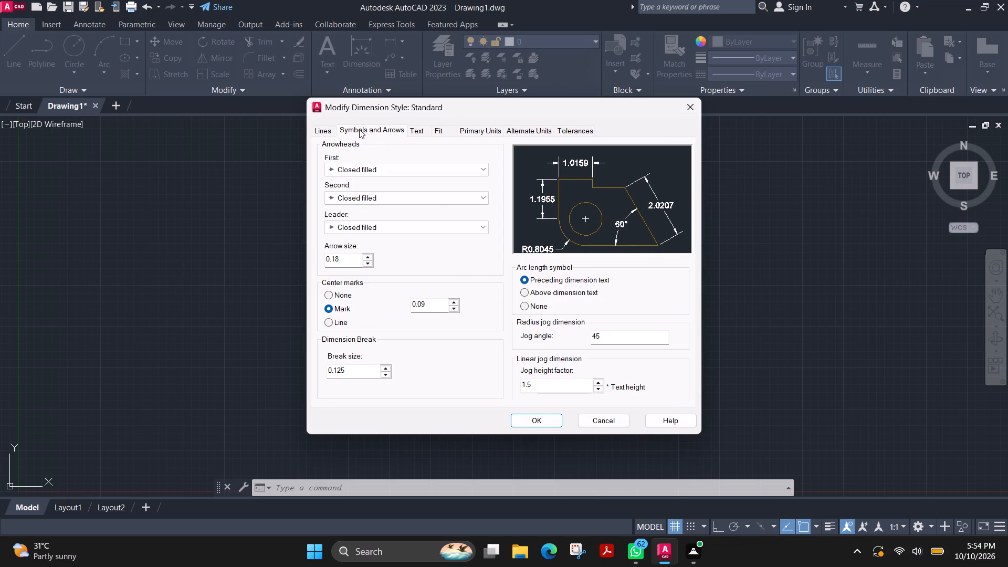
pyautogui.tripleClick(367, 257)
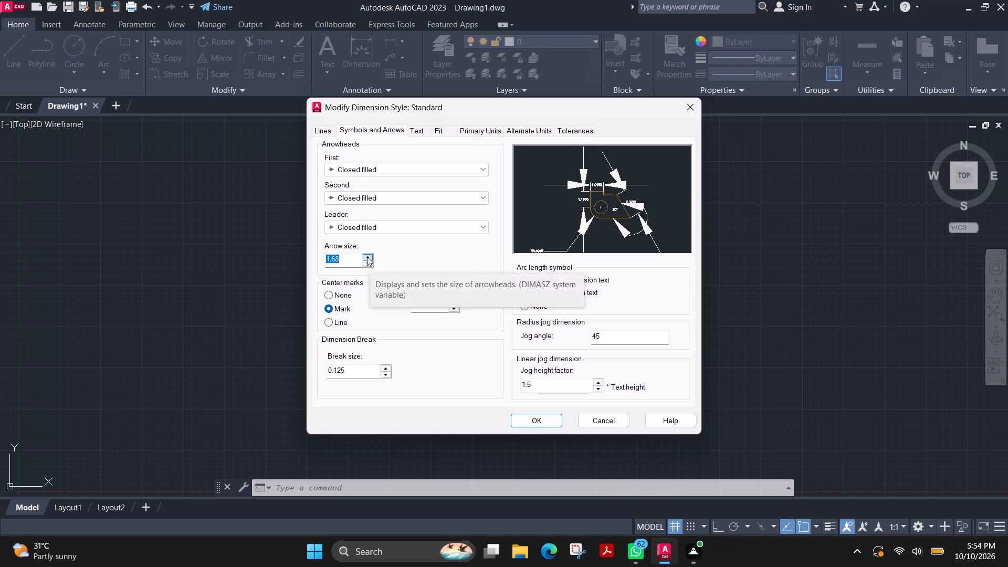
pyautogui.click(367, 257)
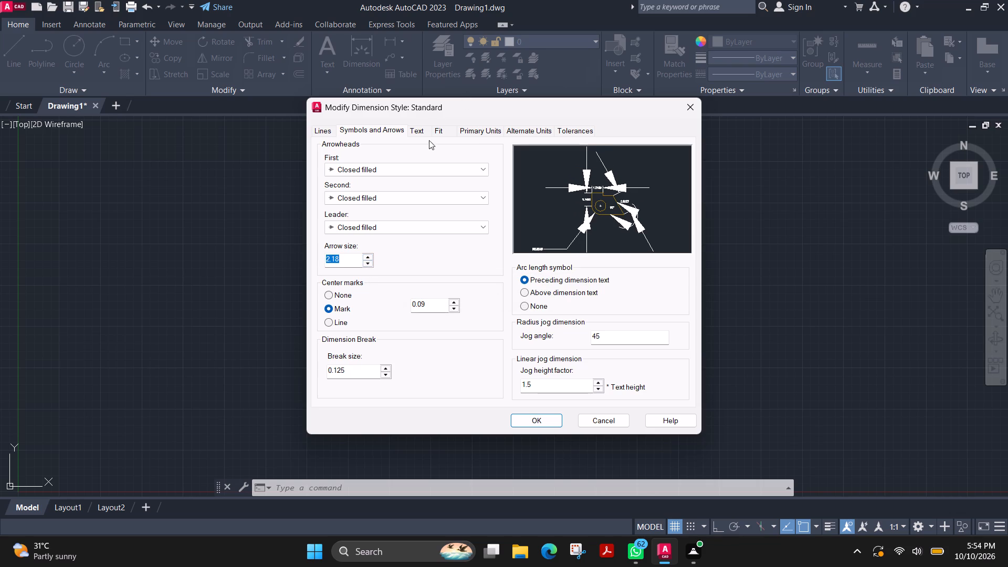
# Set the dimension text height of the Standard style to 2.18.
pyautogui.click(416, 132)
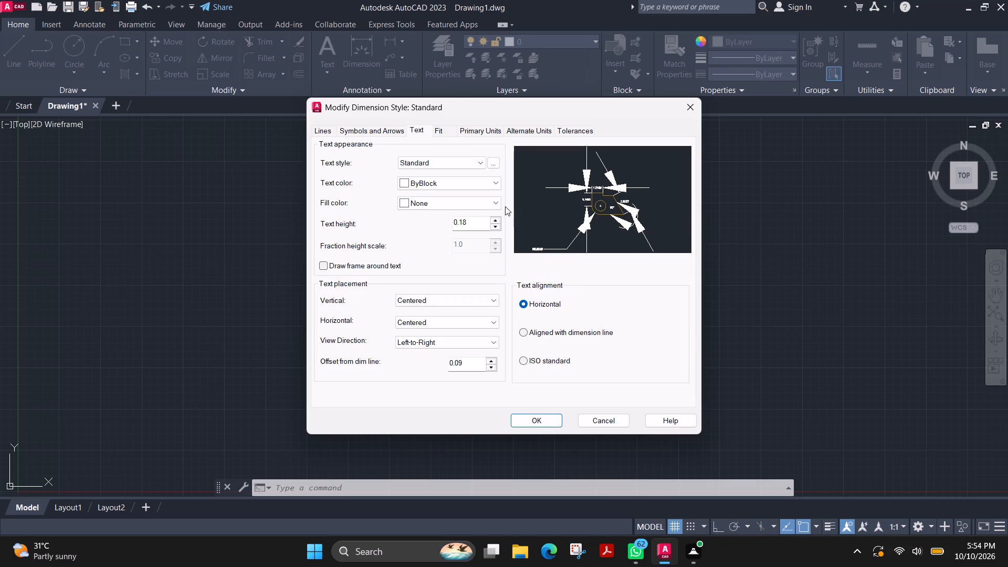
pyautogui.tripleClick(495, 221)
pyautogui.click(495, 221)
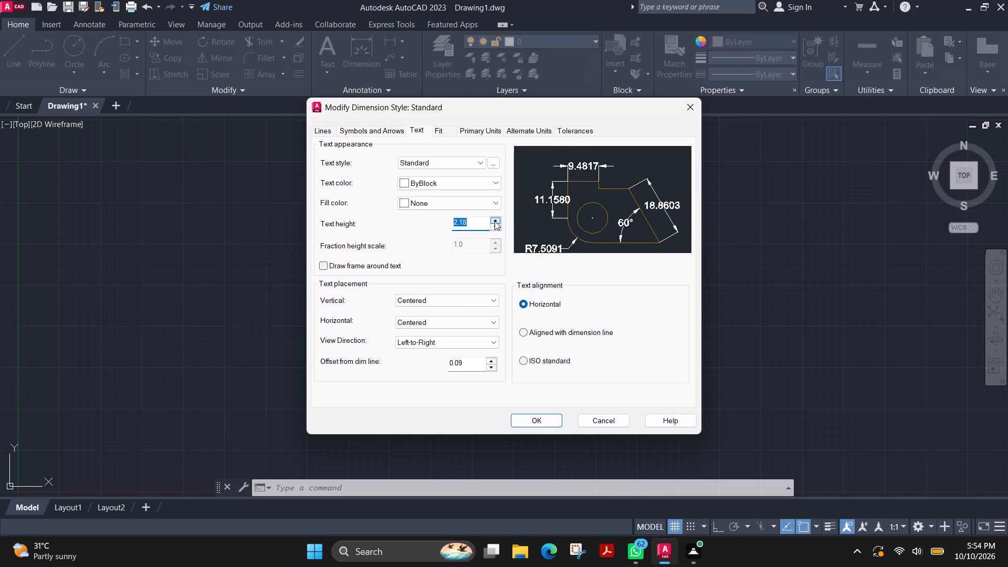
pyautogui.click(495, 221)
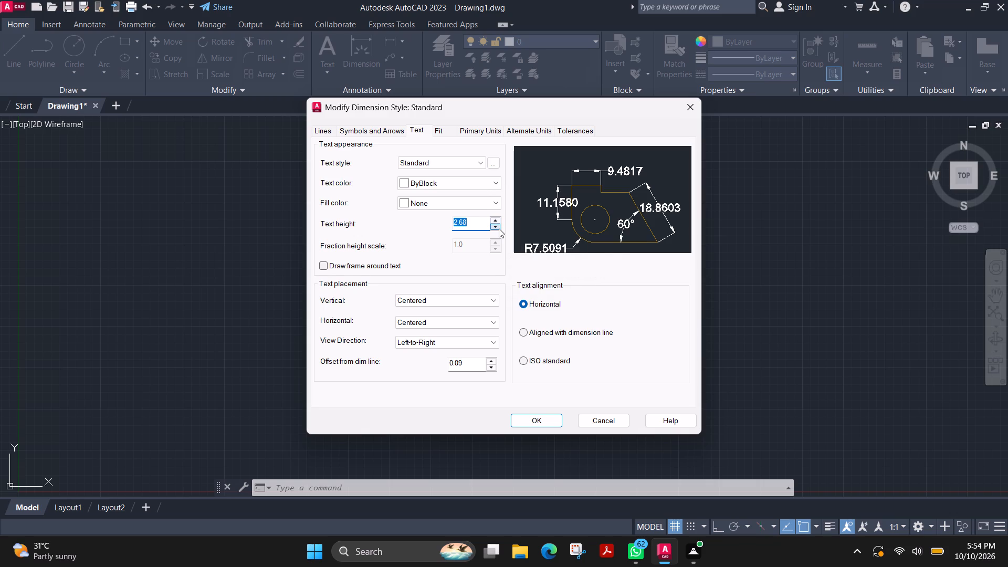
pyautogui.click(497, 228)
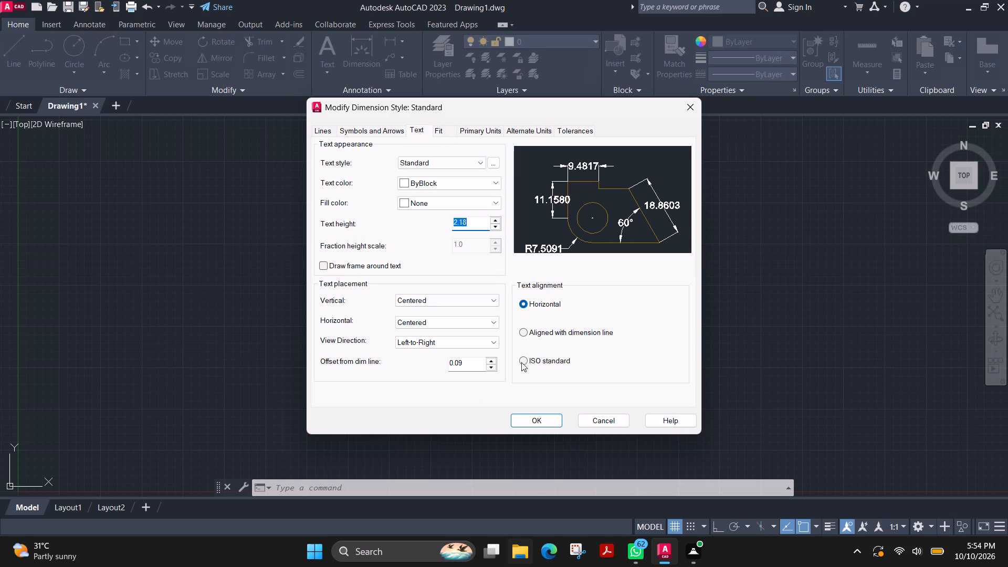
# Set the dimension text's vertical placement to Above and align the text with the dimension line.
pyautogui.click(472, 297)
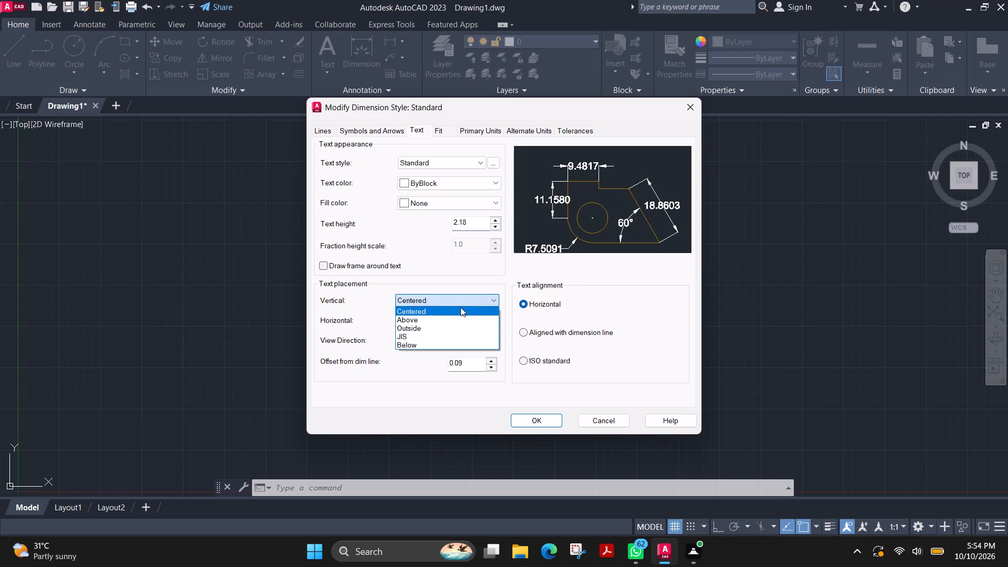
pyautogui.click(437, 319)
pyautogui.click(562, 330)
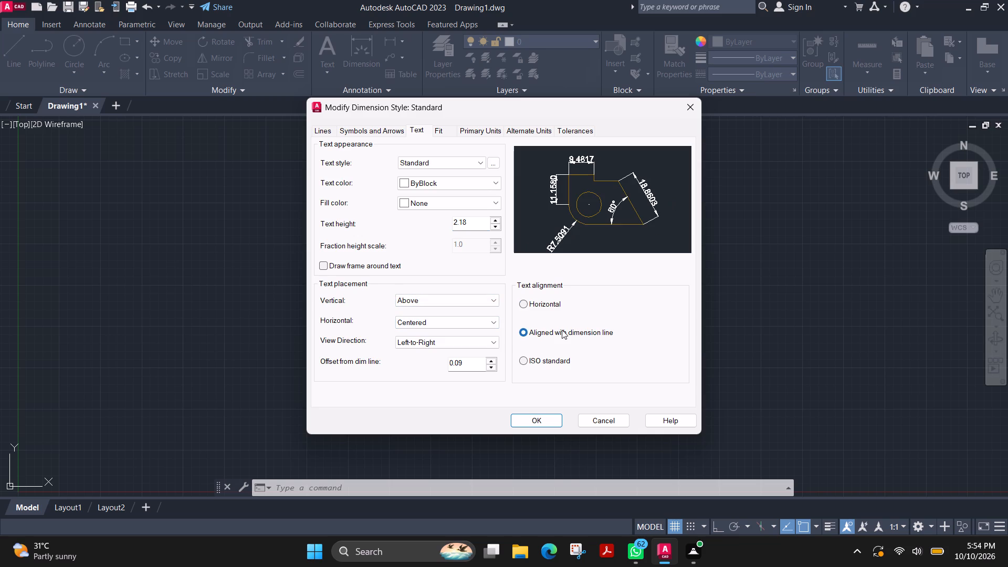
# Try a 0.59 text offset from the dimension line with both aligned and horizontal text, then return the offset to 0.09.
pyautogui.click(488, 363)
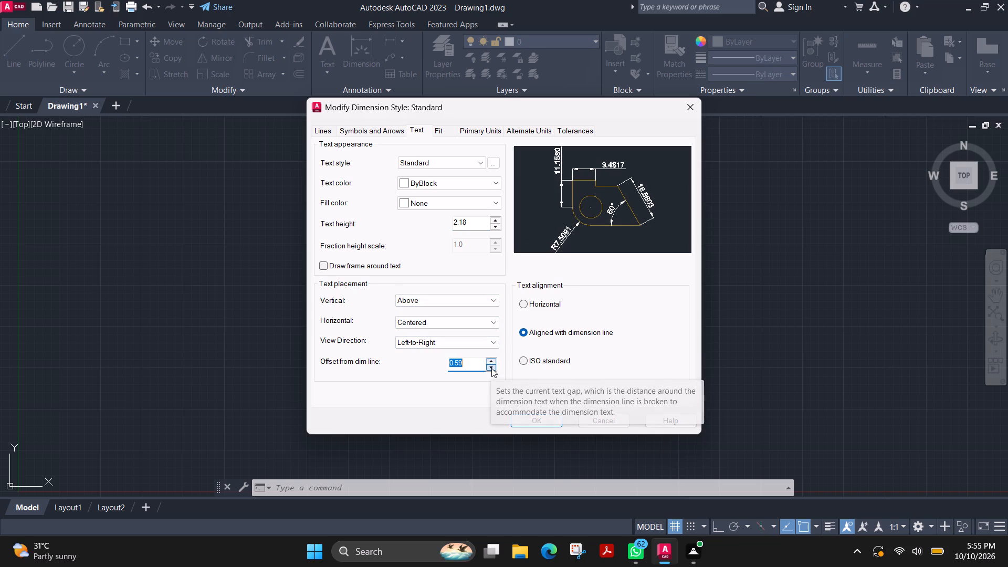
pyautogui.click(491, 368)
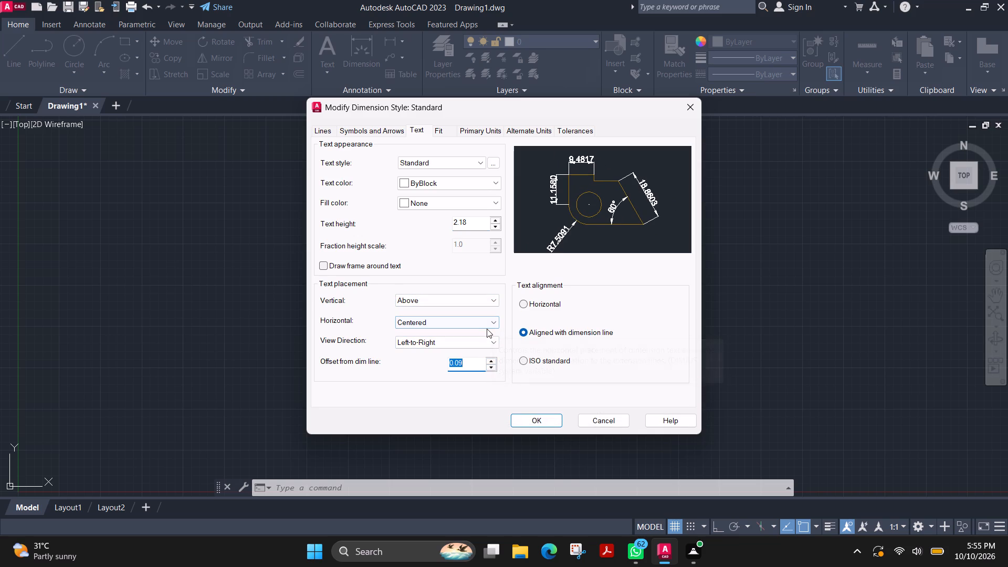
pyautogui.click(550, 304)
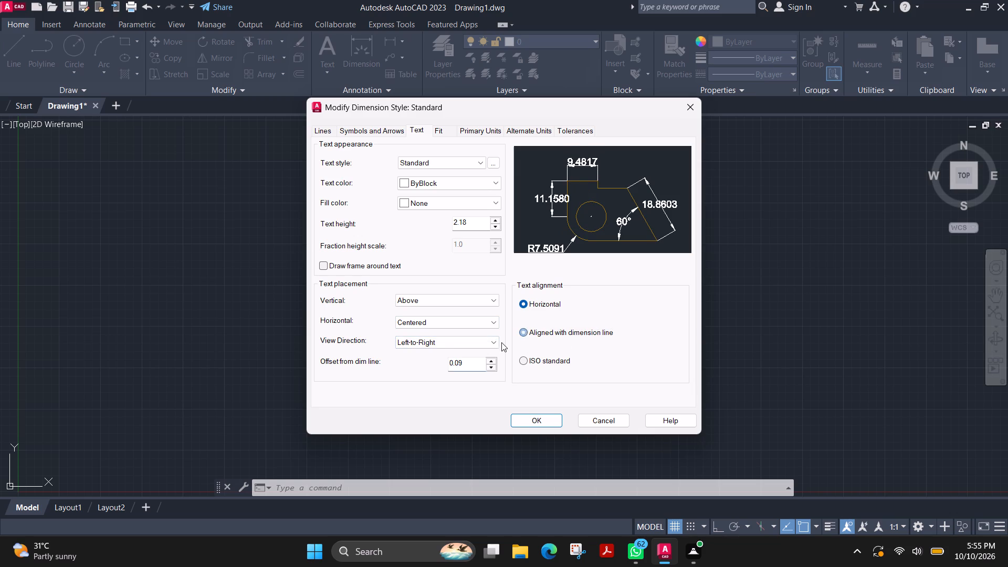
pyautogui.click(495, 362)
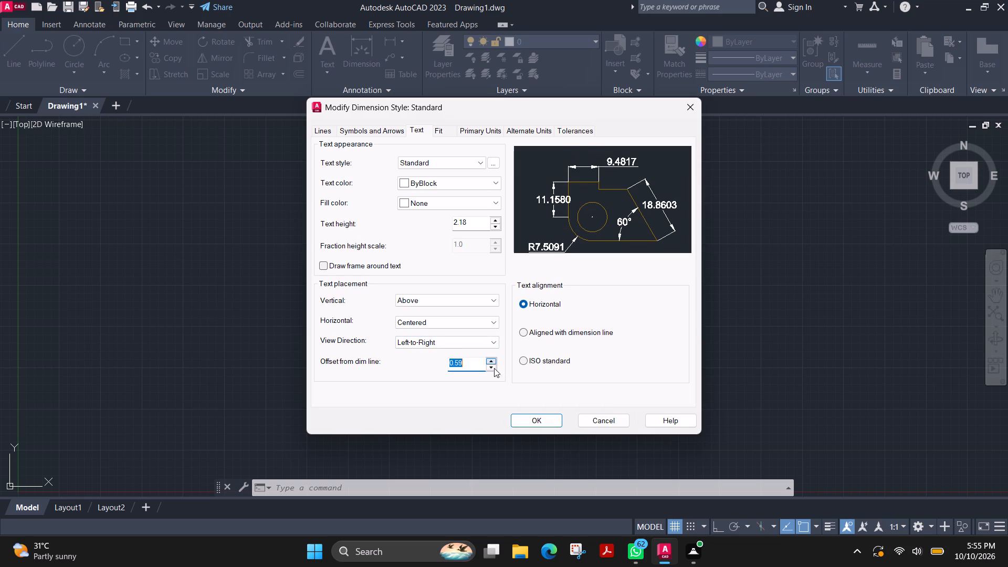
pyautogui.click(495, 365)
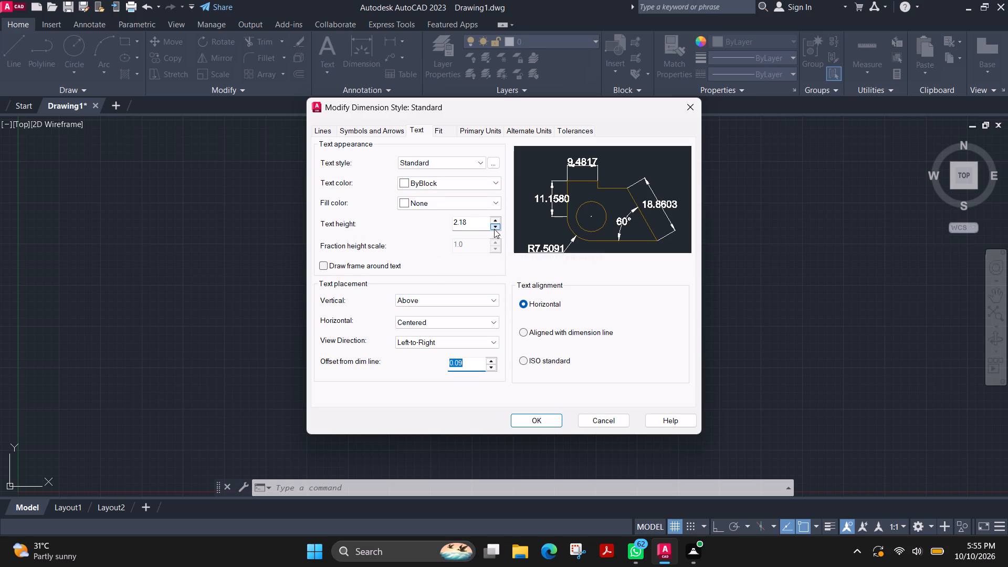
# Reduce the dimension style's arrow size to 1.68.
pyautogui.click(394, 130)
pyautogui.click(373, 264)
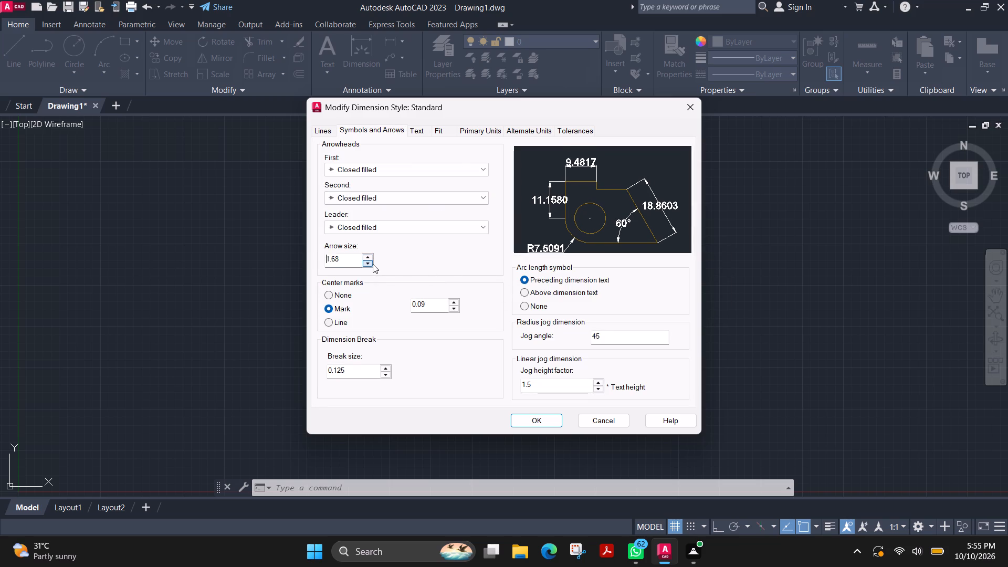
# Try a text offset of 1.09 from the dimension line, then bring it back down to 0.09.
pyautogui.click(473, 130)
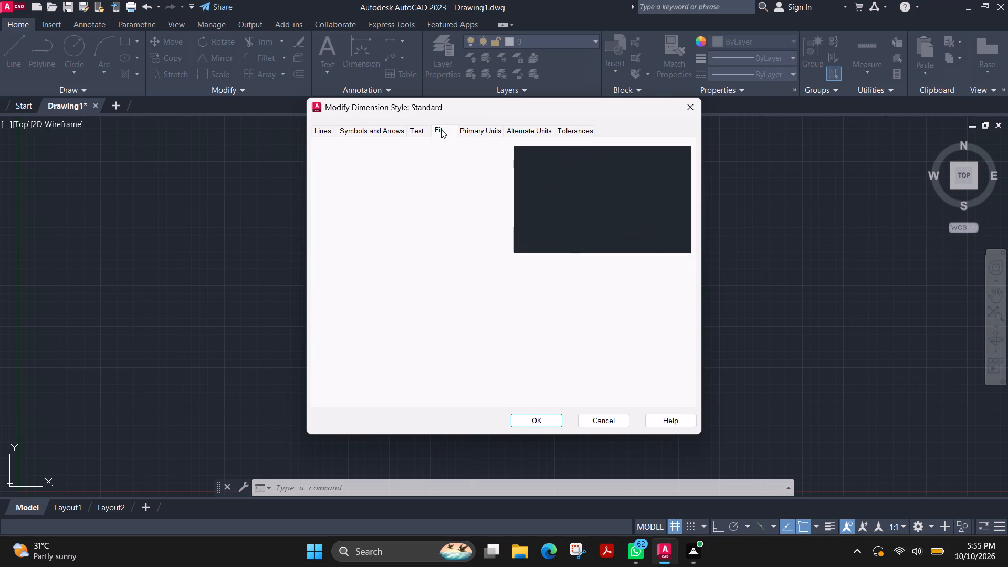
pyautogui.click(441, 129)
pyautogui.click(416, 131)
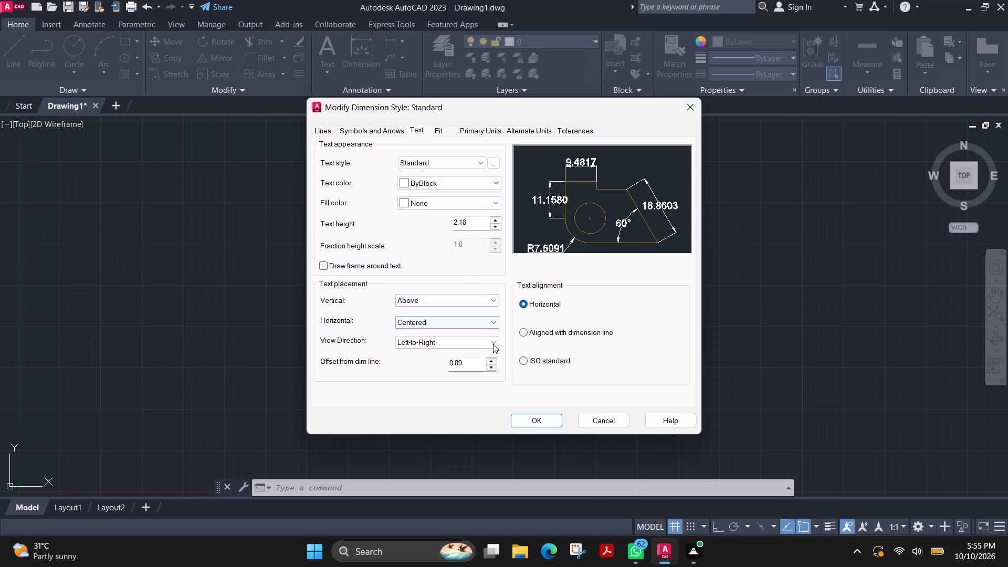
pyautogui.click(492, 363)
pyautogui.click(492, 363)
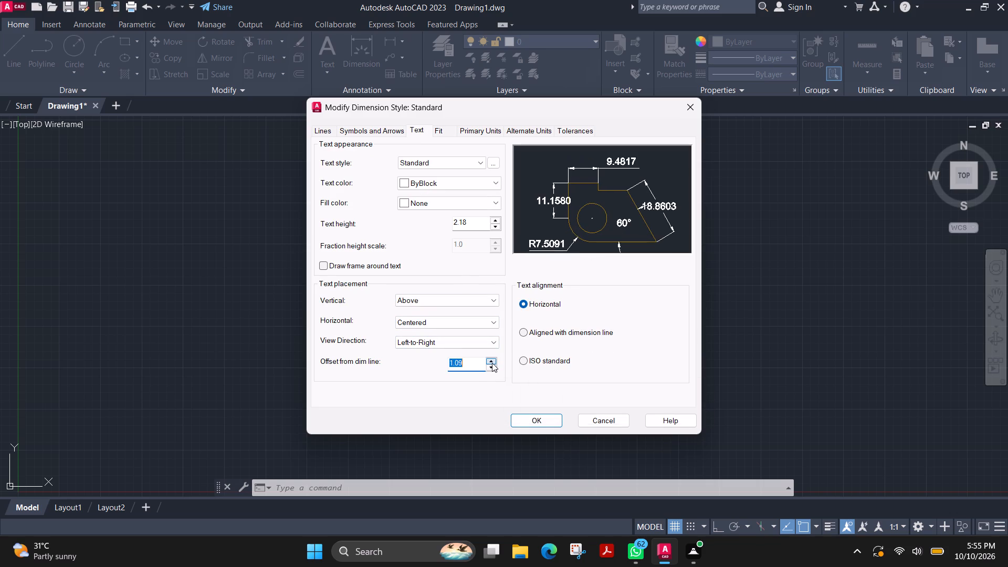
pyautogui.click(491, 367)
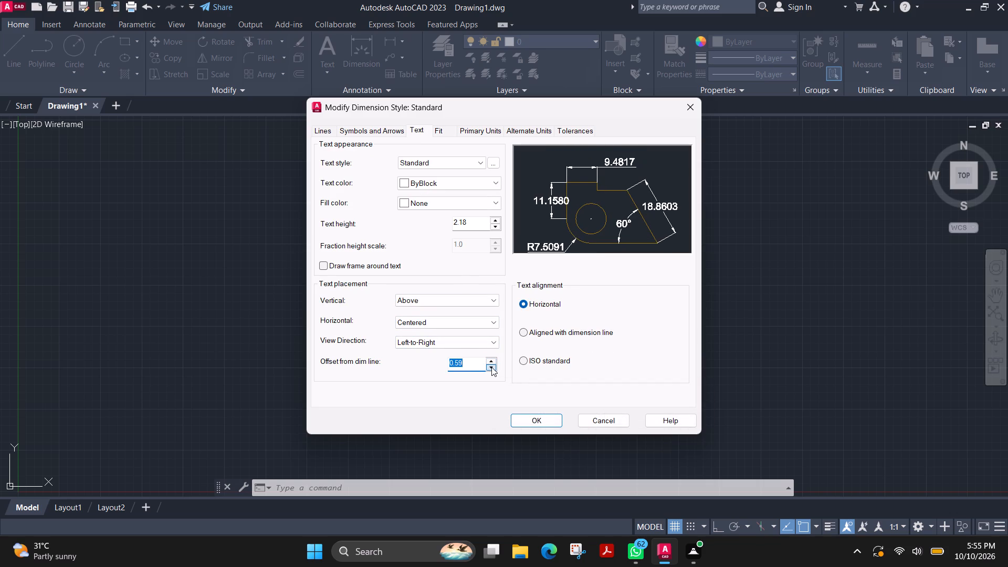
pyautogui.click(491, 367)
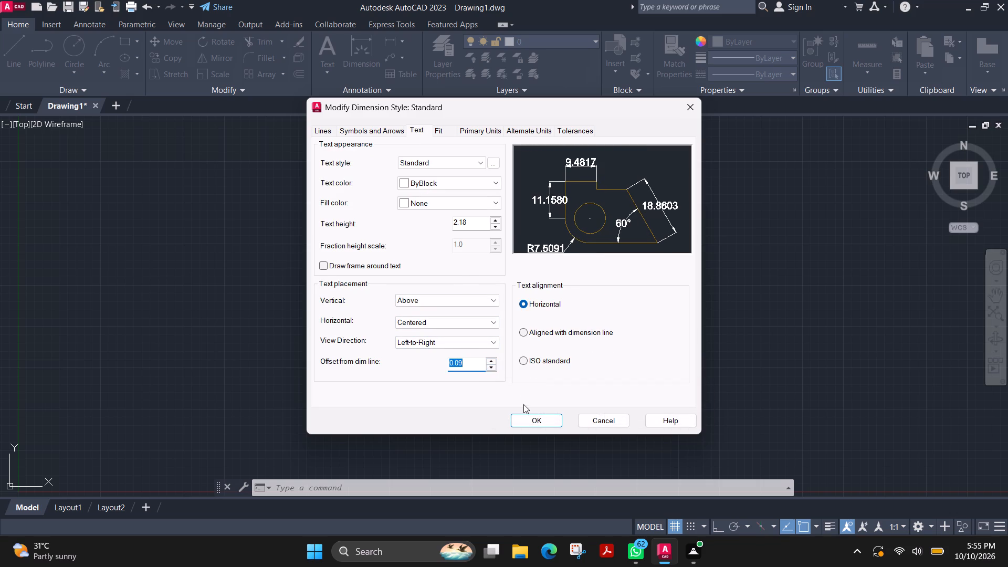
# Align the dimension text with the dimension line, set its offset to 0.59, and apply the style changes.
pyautogui.click(563, 334)
pyautogui.click(488, 360)
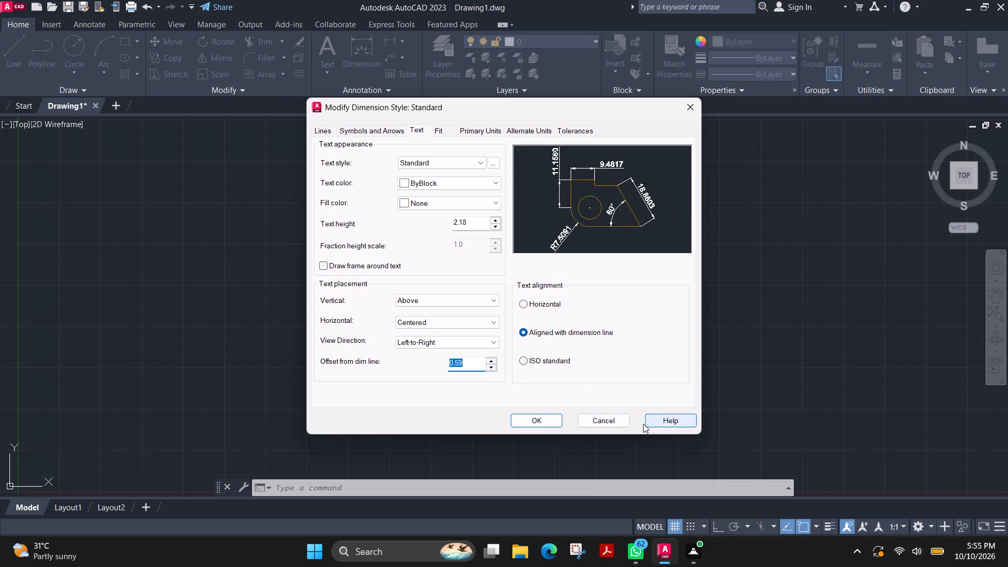
pyautogui.click(537, 418)
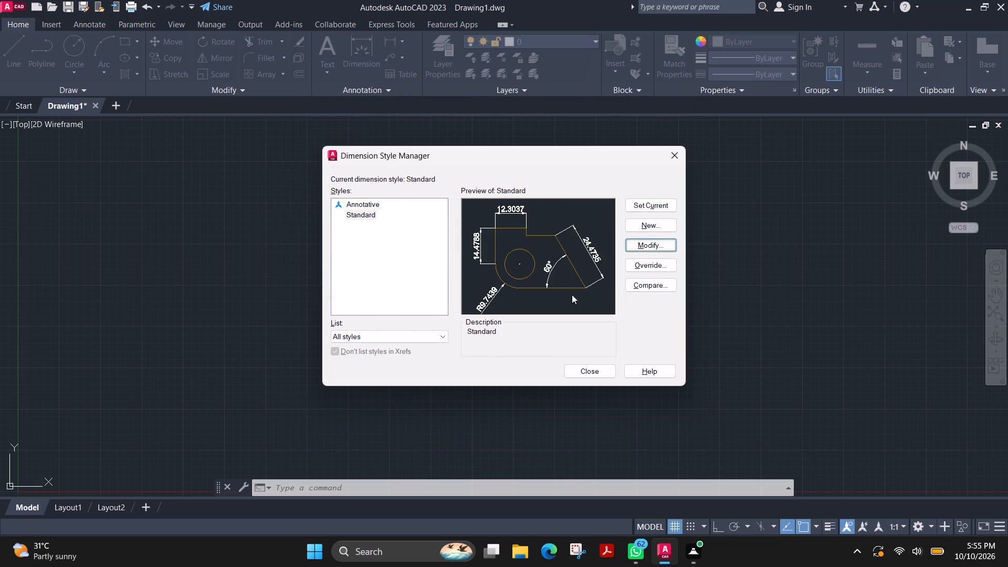
# Make Standard the current dimension style.
pyautogui.click(656, 204)
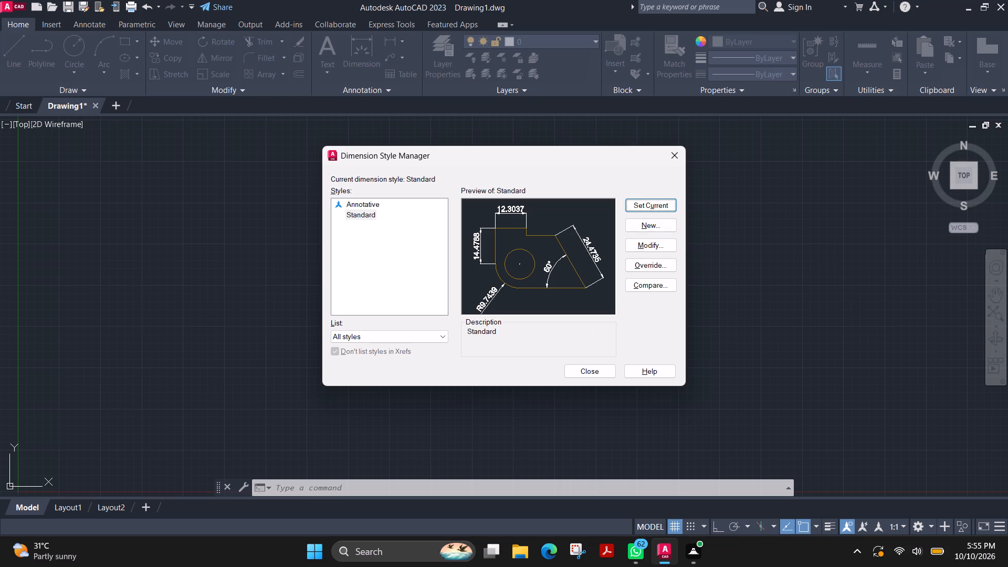
# Modify the Standard dimension style so its linear dimensions use a primary units precision of 0.
pyautogui.click(649, 241)
pyautogui.click(480, 134)
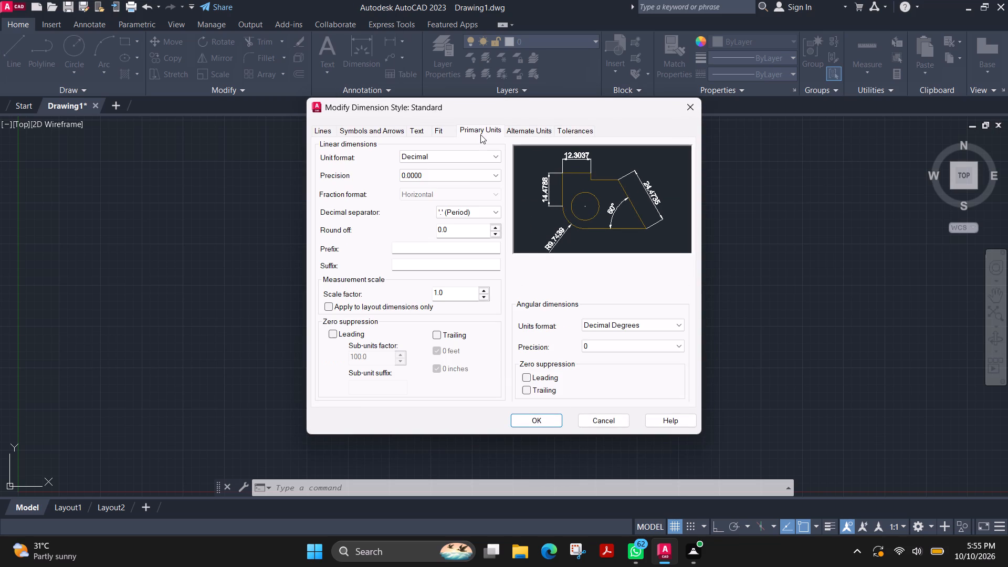
pyautogui.click(469, 176)
pyautogui.click(423, 183)
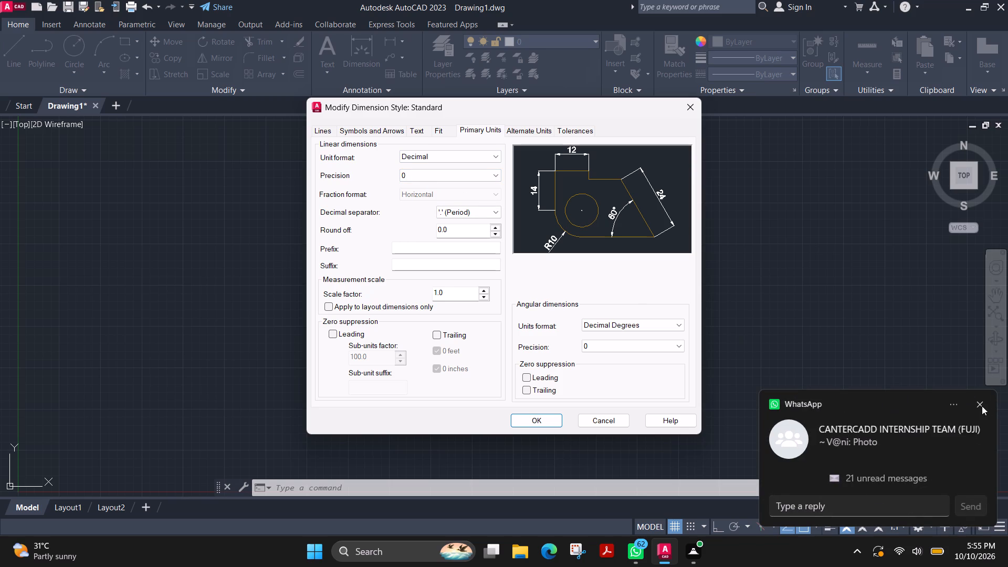
pyautogui.click(982, 406)
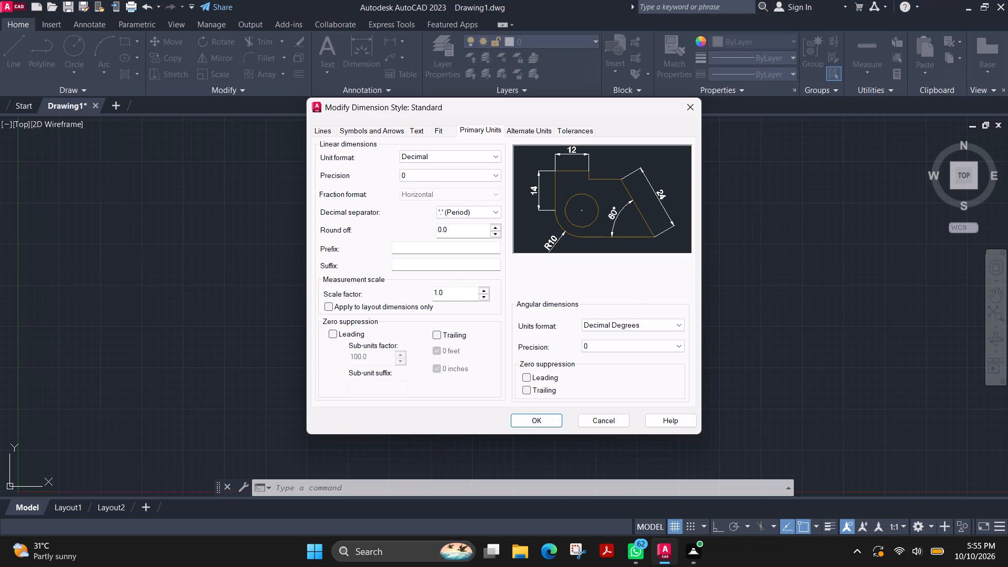
pyautogui.click(539, 421)
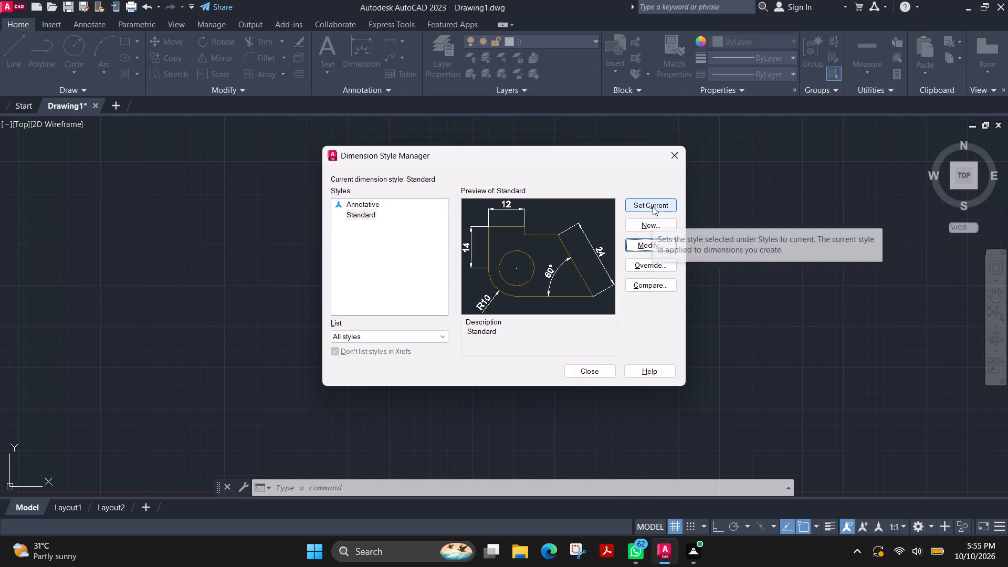
# Set Standard as the current dimension style and close the Dimension Style Manager.
pyautogui.click(653, 206)
pyautogui.click(653, 206)
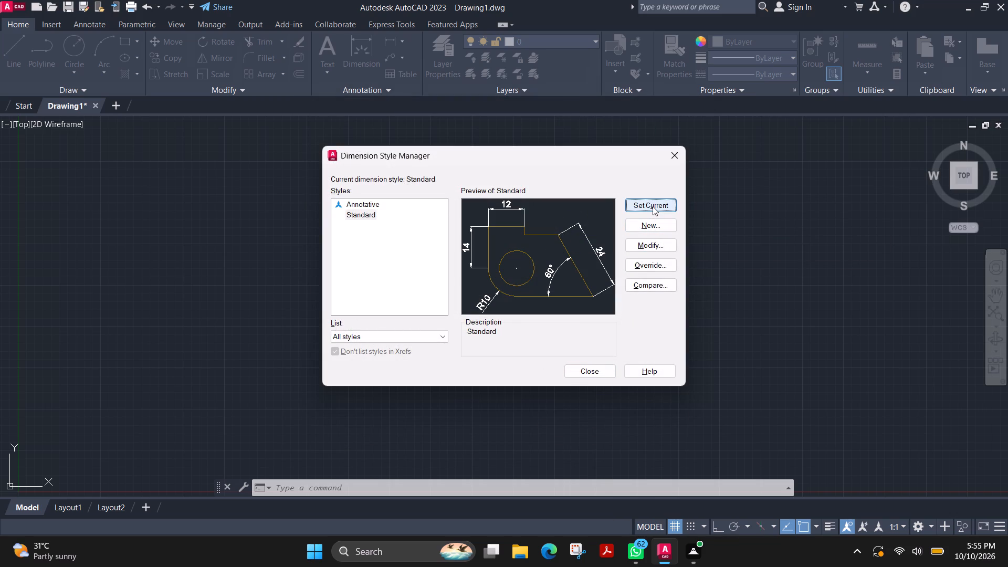
pyautogui.tripleClick(653, 206)
pyautogui.click(583, 374)
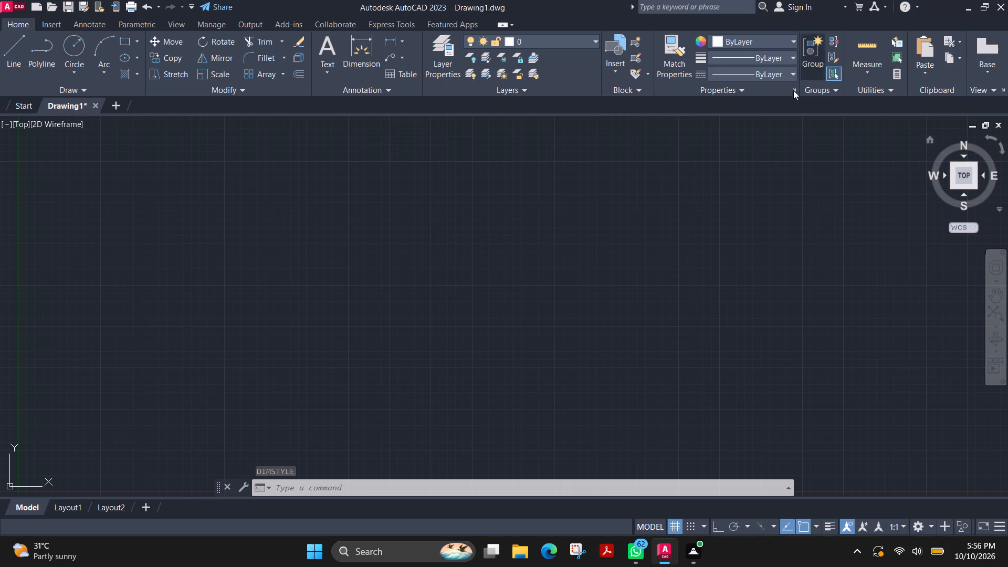
# Load the ACAD_ISO02W100 (ISO dash) and ACAD_ISO04W100 (ISO long-dash dot) linetypes from acad.lin into the drawing.
pyautogui.click(734, 77)
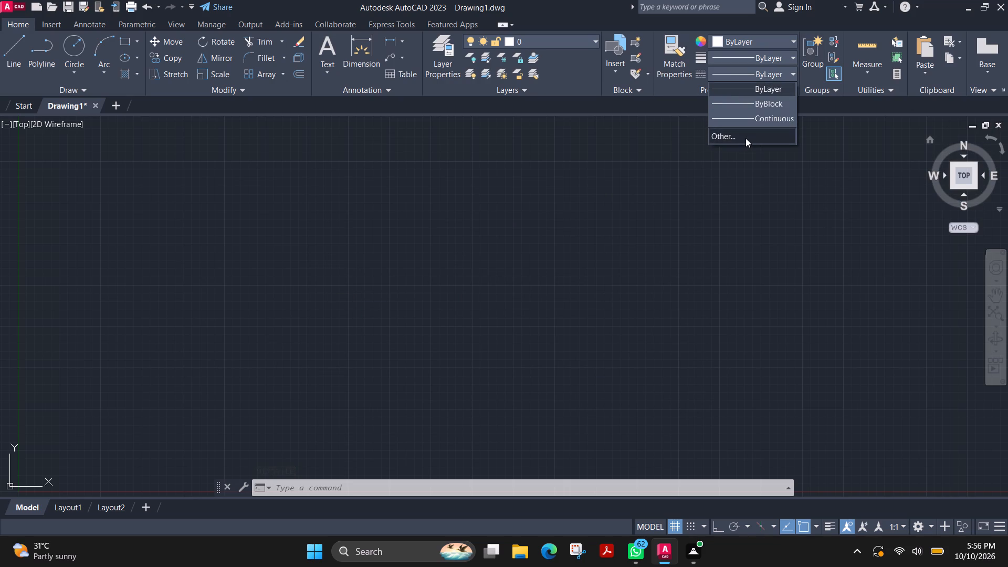
pyautogui.click(745, 138)
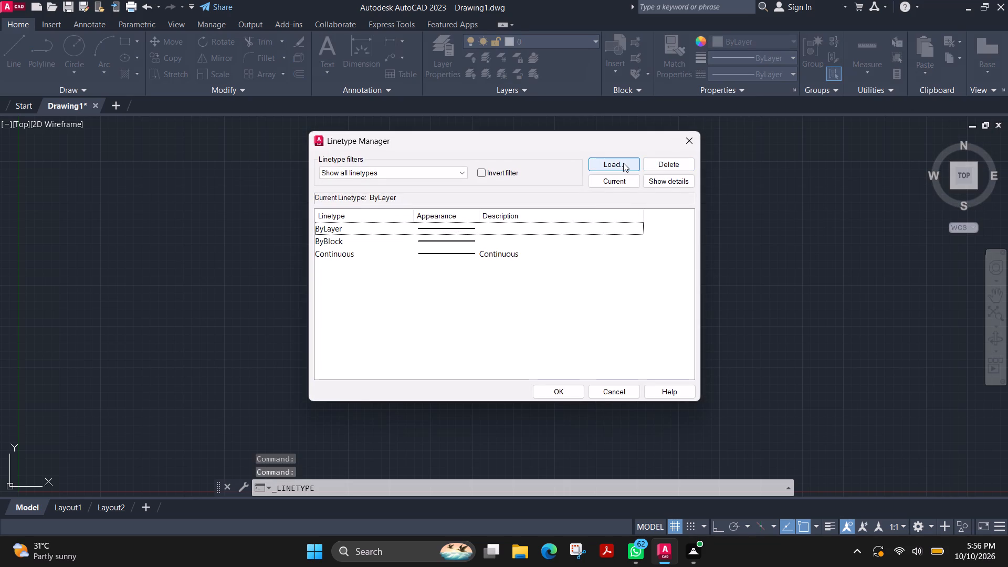
pyautogui.click(623, 163)
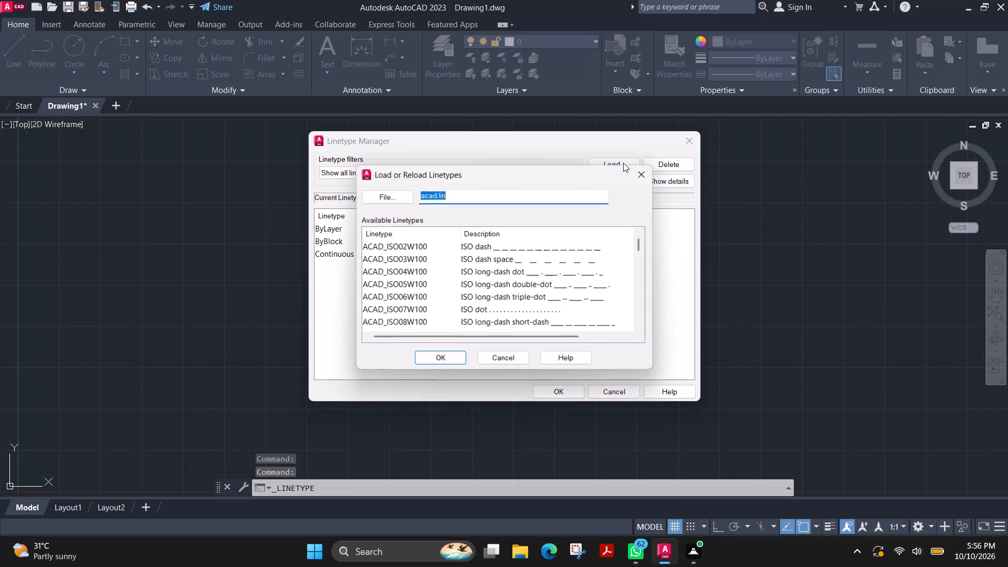
pyautogui.click(513, 250)
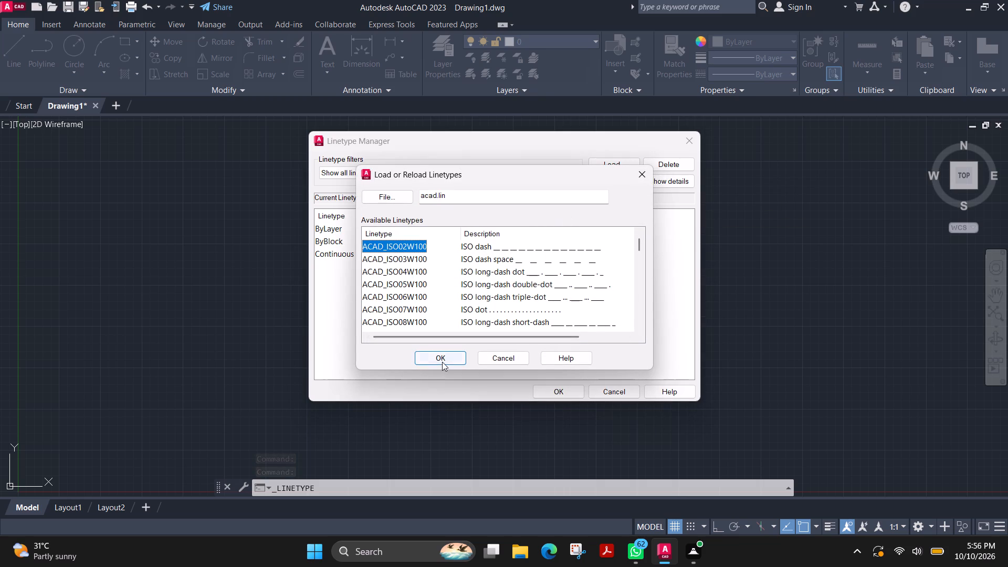
pyautogui.click(442, 362)
pyautogui.click(623, 165)
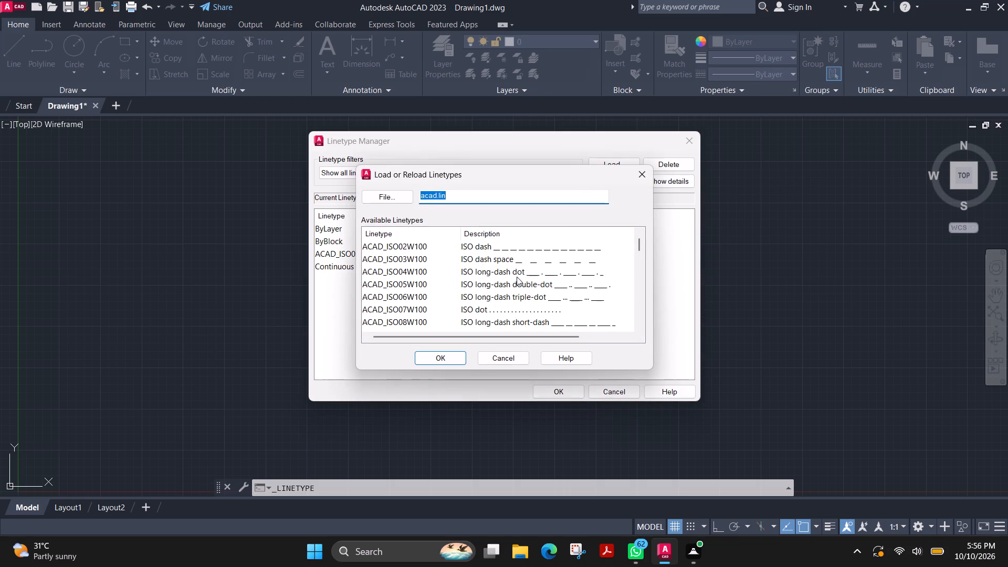
pyautogui.click(574, 274)
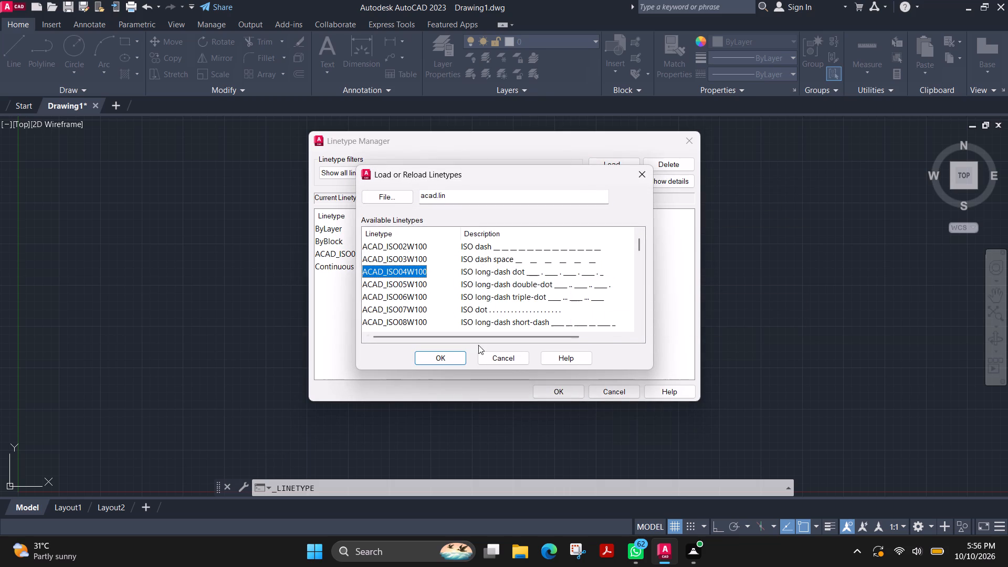
pyautogui.click(445, 358)
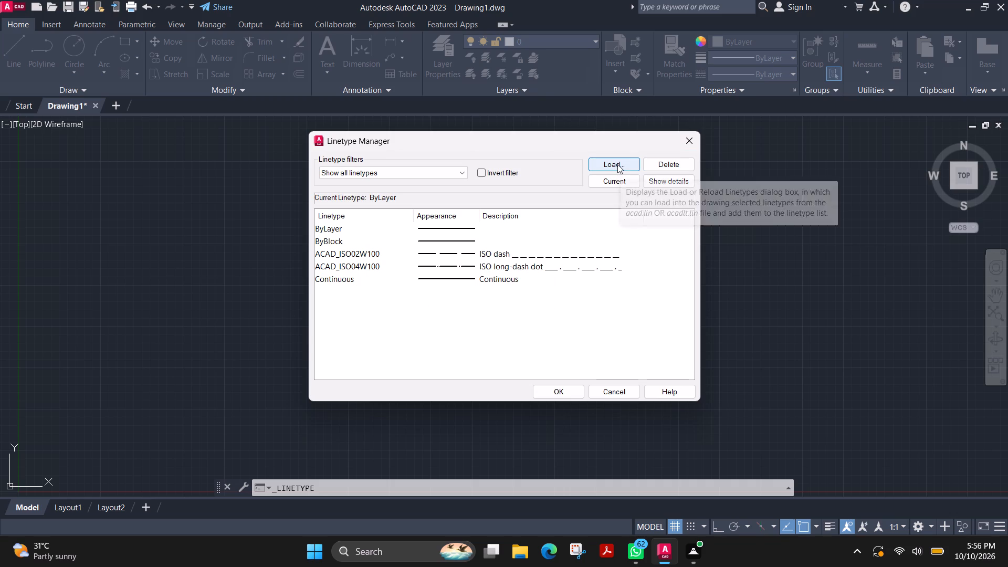
# Load the CENTER linetype from acad.lin as well.
pyautogui.click(617, 164)
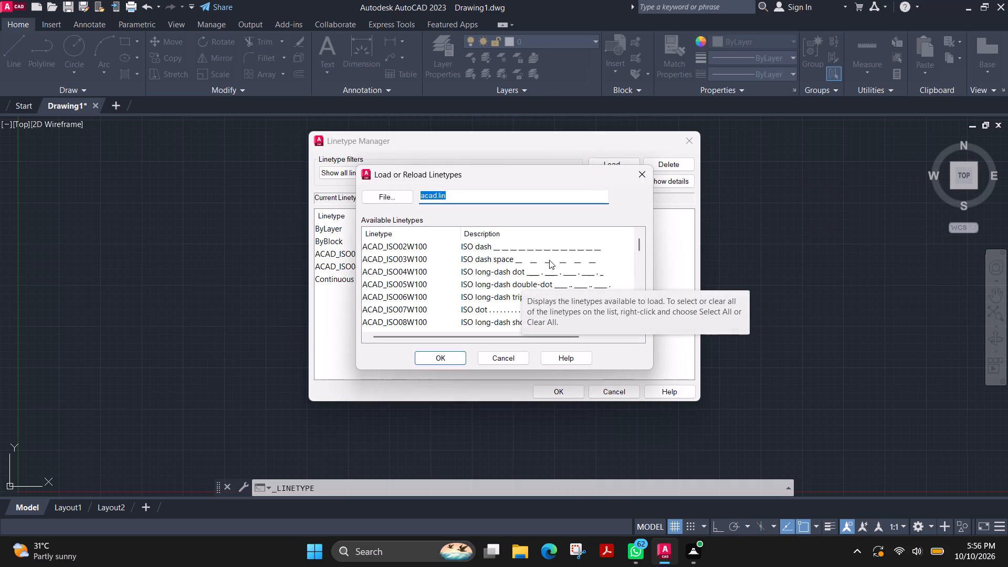
pyautogui.scroll(-1, 550, 260)
pyautogui.scroll(-1, 586, 303)
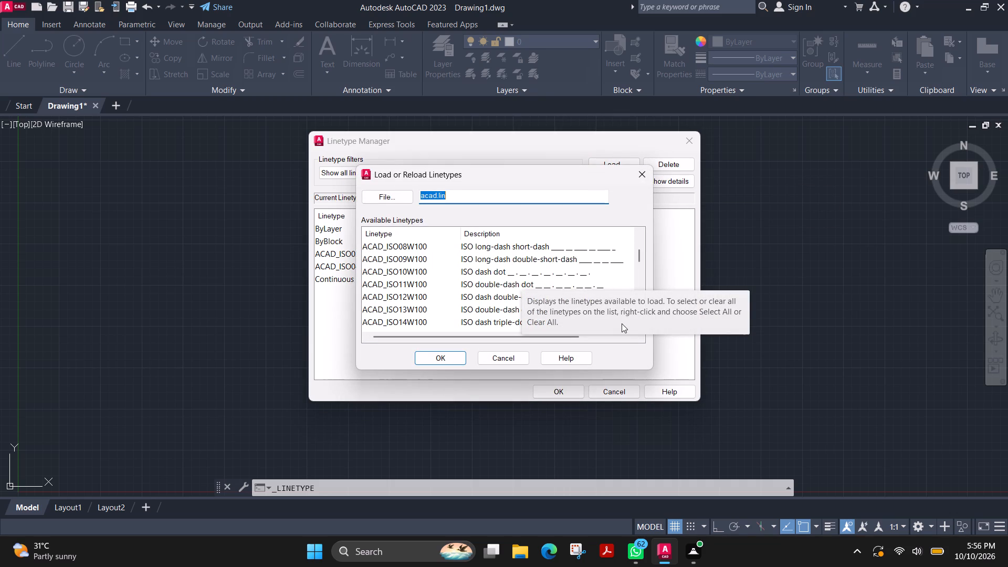
pyautogui.scroll(-1, 624, 301)
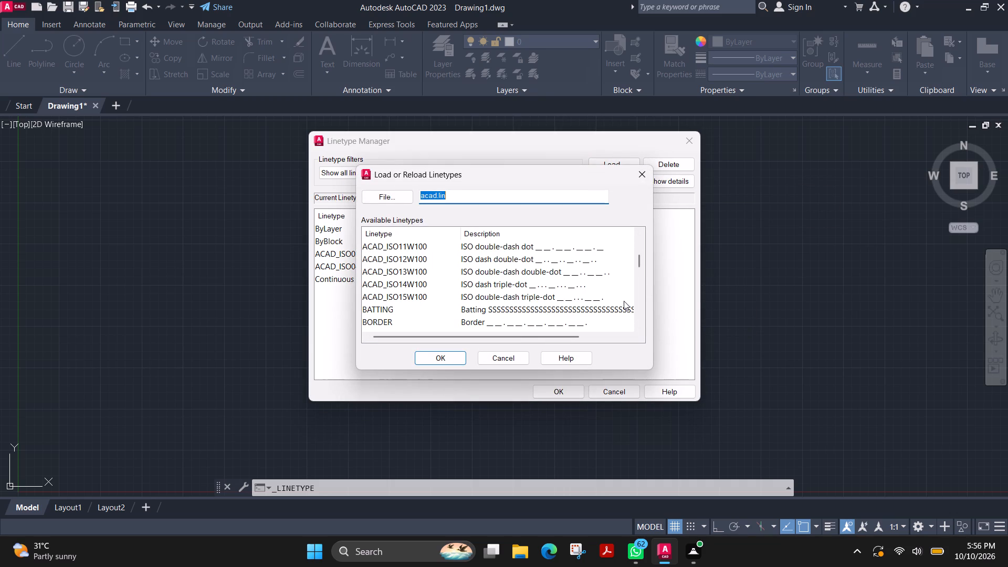
pyautogui.scroll(-1, 624, 300)
pyautogui.click(509, 324)
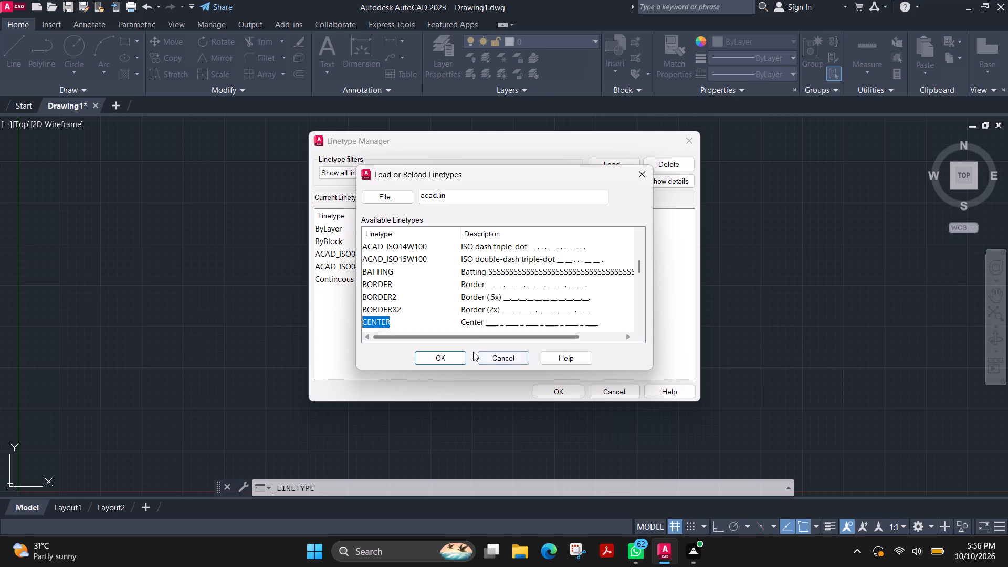
pyautogui.click(438, 360)
# Look through the rest of the available linetypes in acad.lin without loading another one.
pyautogui.click(610, 165)
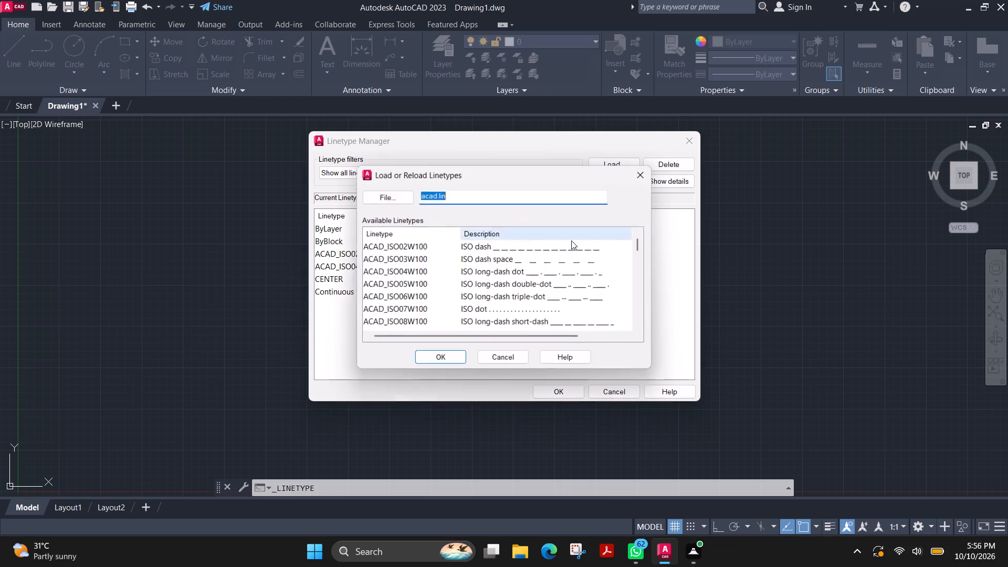
pyautogui.scroll(-4, 557, 299)
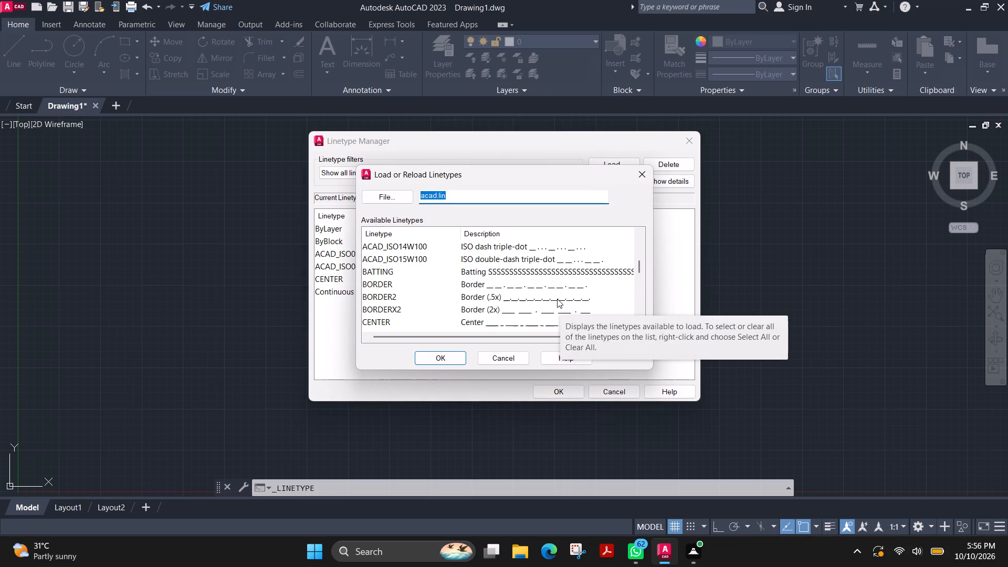
pyautogui.scroll(-2, 557, 299)
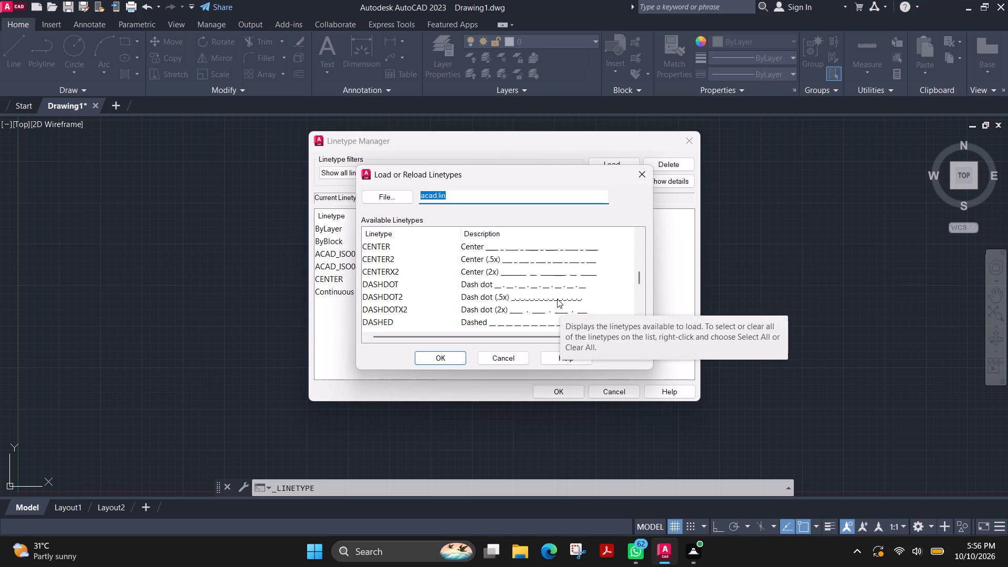
pyautogui.scroll(-5, 557, 299)
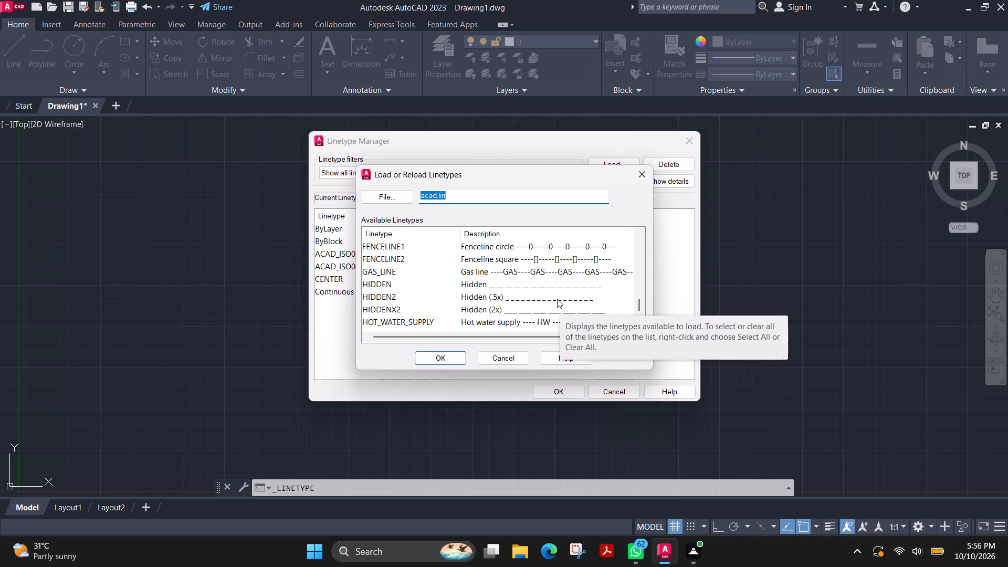
pyautogui.scroll(-4, 557, 299)
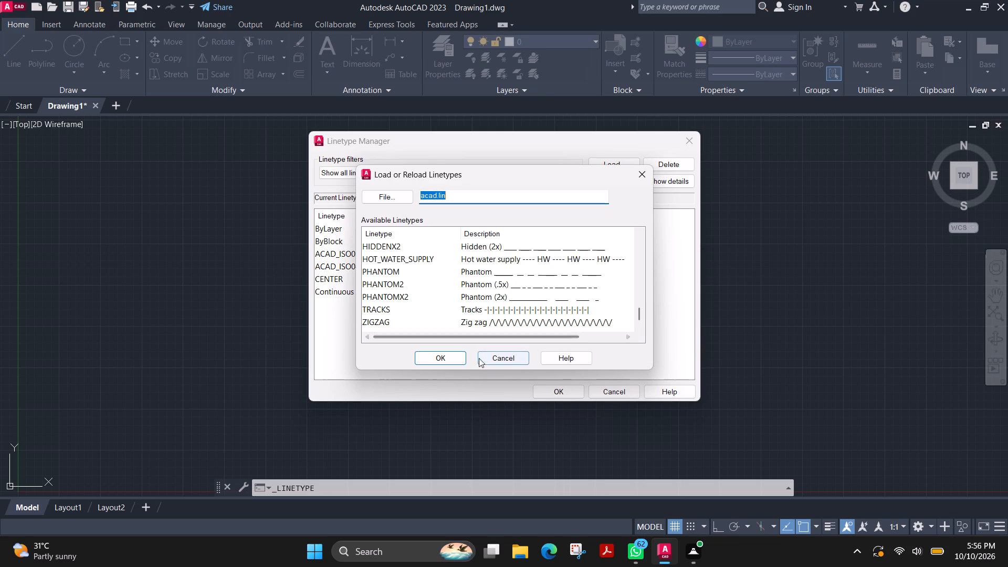
pyautogui.click(645, 170)
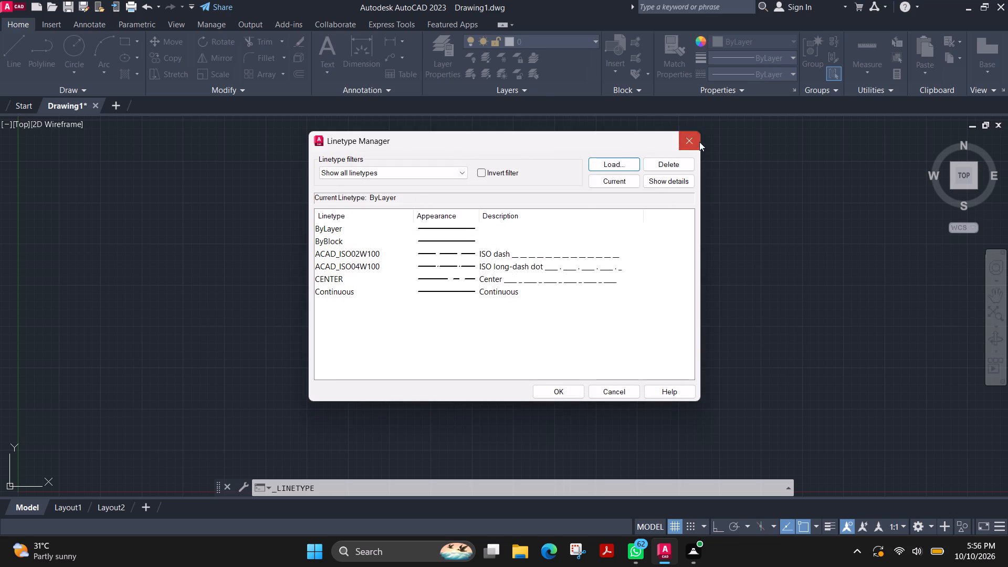
# Accept the loaded linetypes and close the Linetype Manager.
pyautogui.click(569, 390)
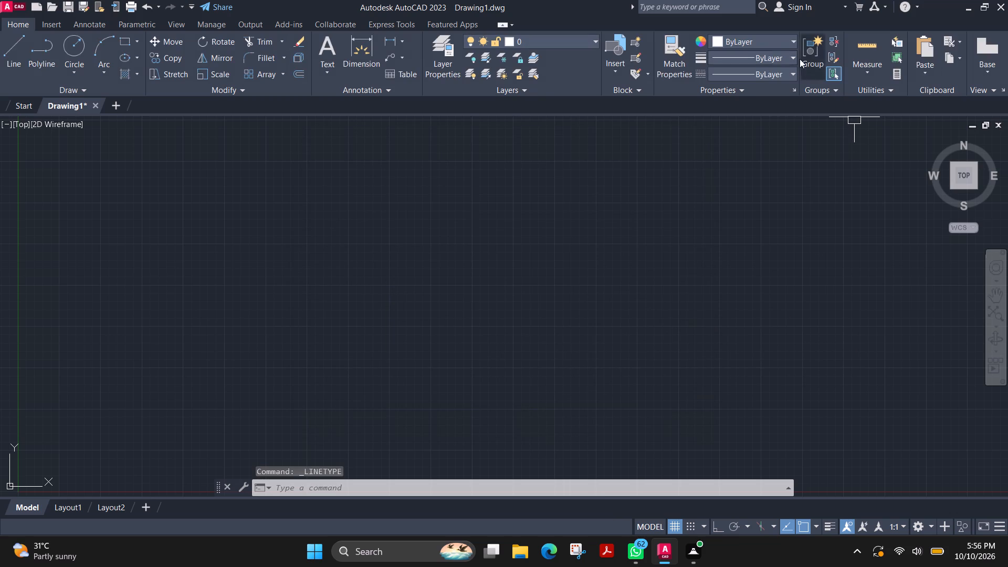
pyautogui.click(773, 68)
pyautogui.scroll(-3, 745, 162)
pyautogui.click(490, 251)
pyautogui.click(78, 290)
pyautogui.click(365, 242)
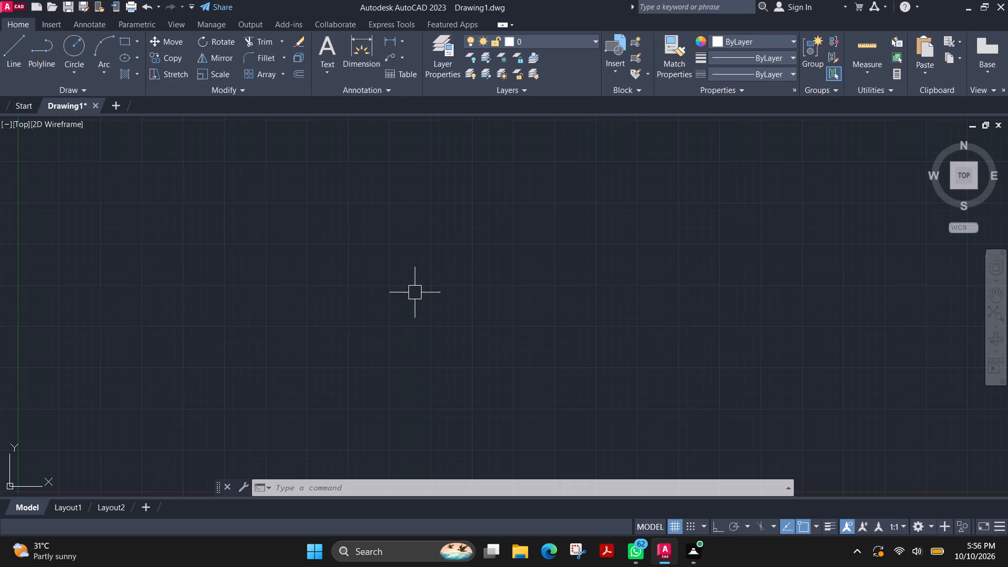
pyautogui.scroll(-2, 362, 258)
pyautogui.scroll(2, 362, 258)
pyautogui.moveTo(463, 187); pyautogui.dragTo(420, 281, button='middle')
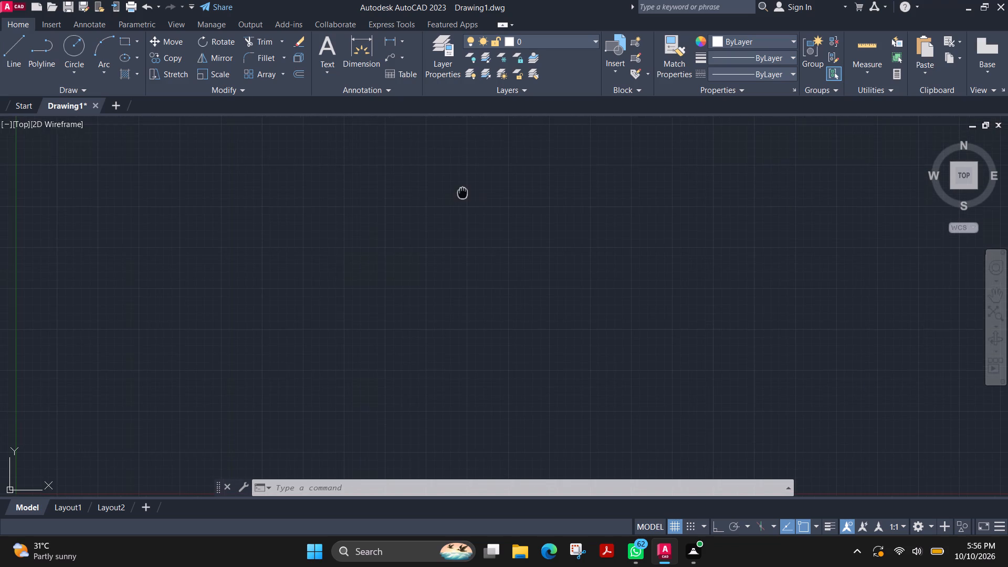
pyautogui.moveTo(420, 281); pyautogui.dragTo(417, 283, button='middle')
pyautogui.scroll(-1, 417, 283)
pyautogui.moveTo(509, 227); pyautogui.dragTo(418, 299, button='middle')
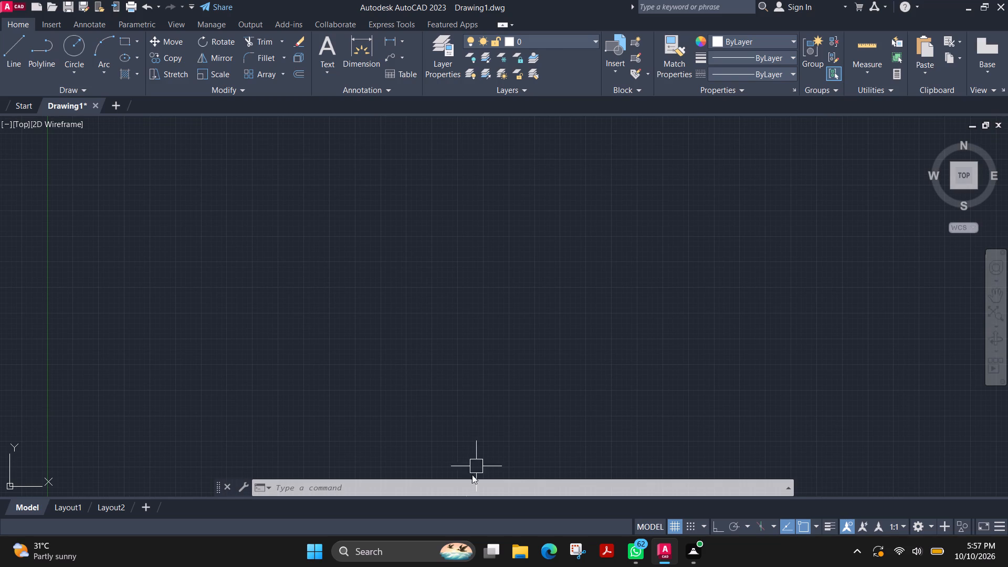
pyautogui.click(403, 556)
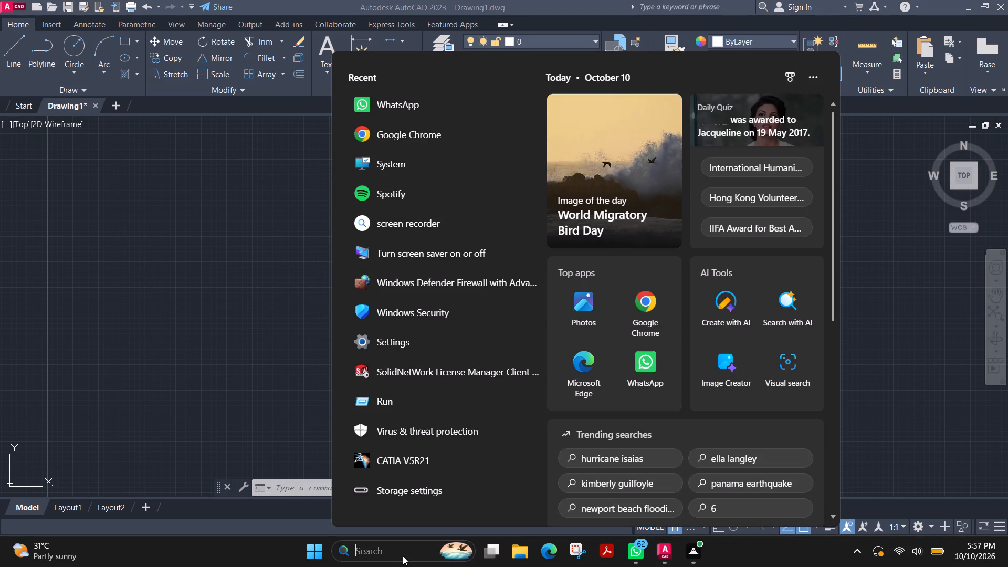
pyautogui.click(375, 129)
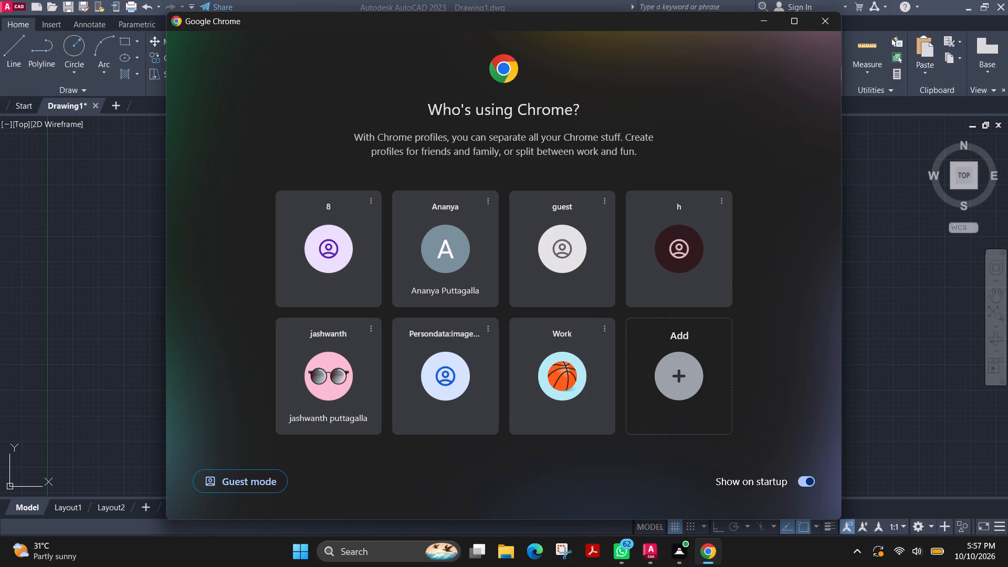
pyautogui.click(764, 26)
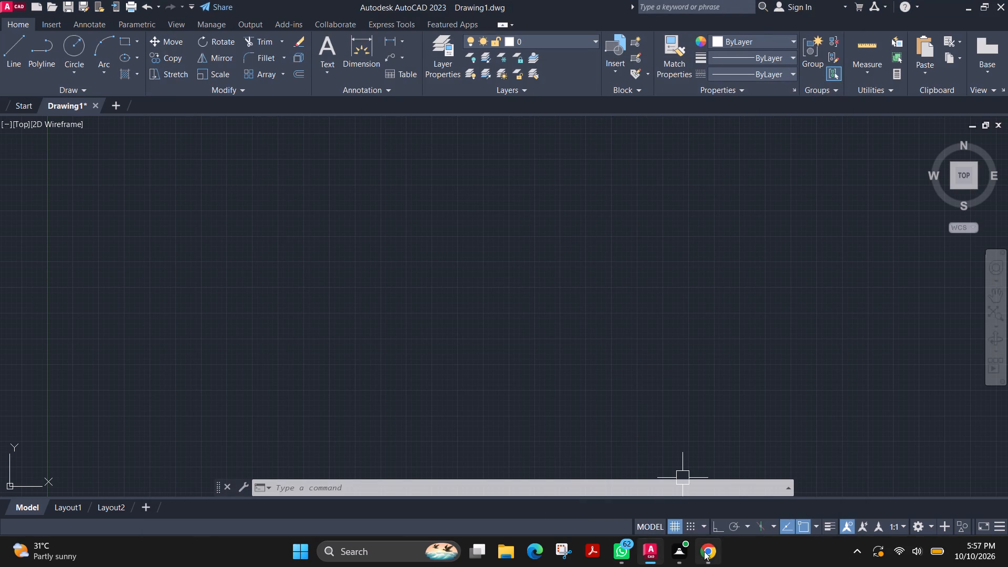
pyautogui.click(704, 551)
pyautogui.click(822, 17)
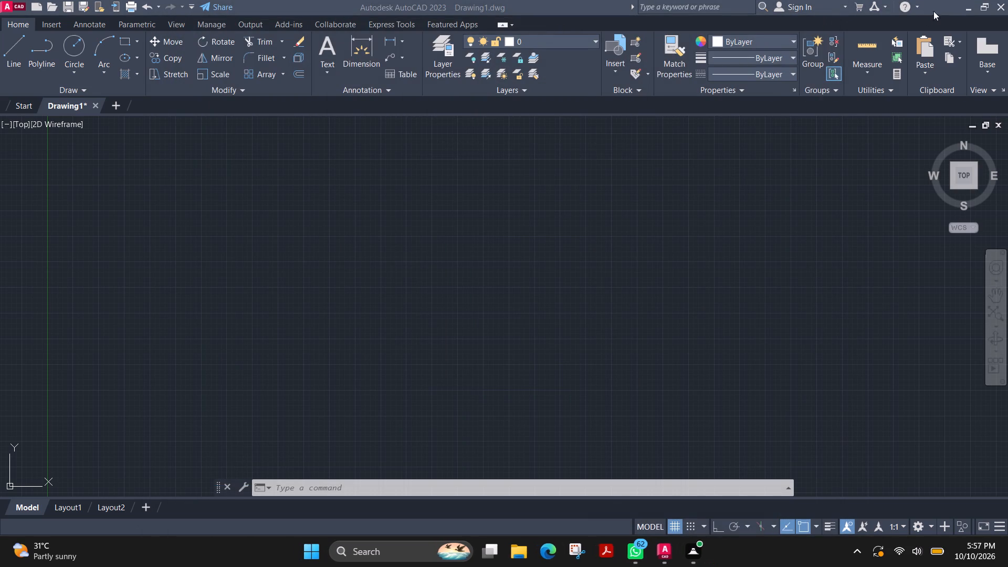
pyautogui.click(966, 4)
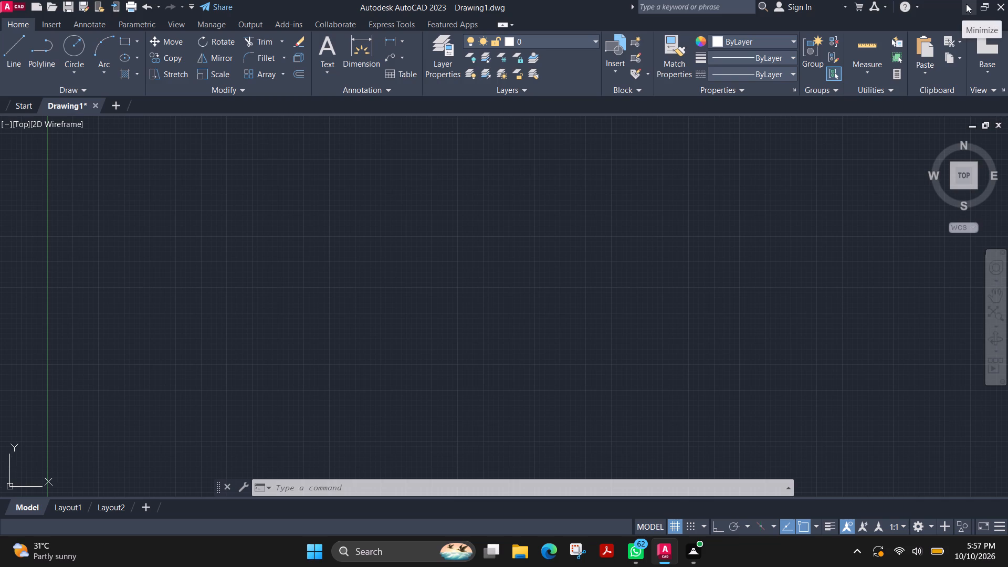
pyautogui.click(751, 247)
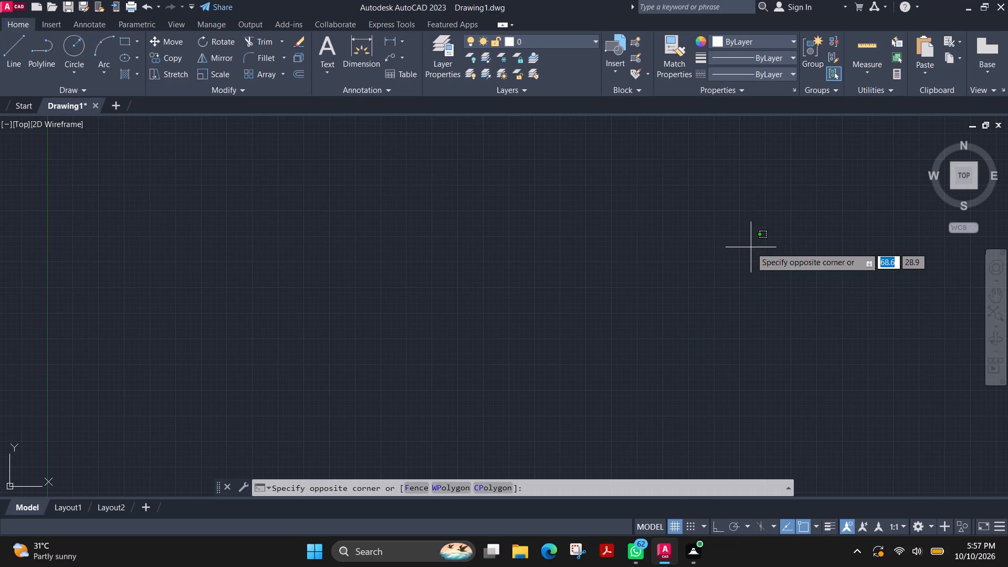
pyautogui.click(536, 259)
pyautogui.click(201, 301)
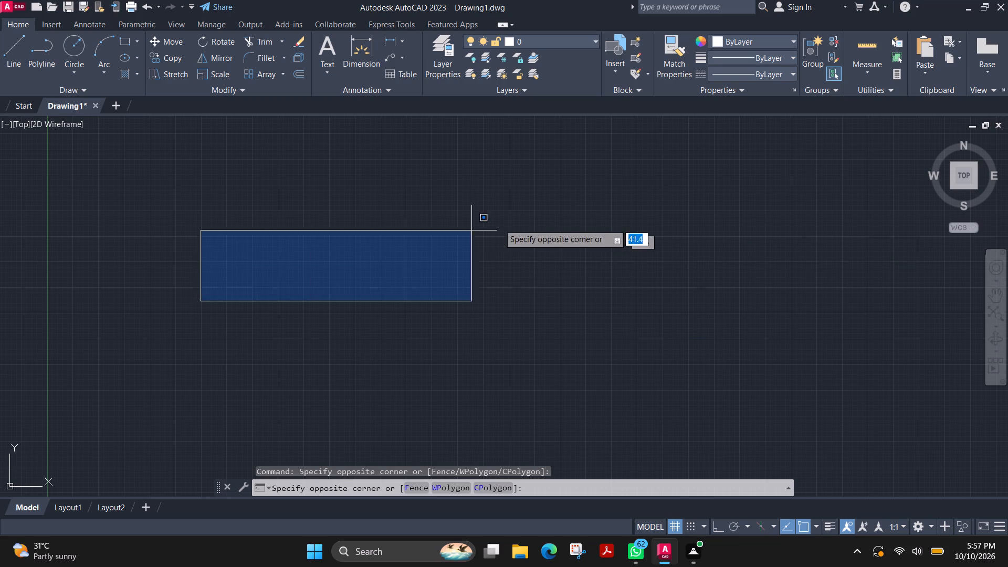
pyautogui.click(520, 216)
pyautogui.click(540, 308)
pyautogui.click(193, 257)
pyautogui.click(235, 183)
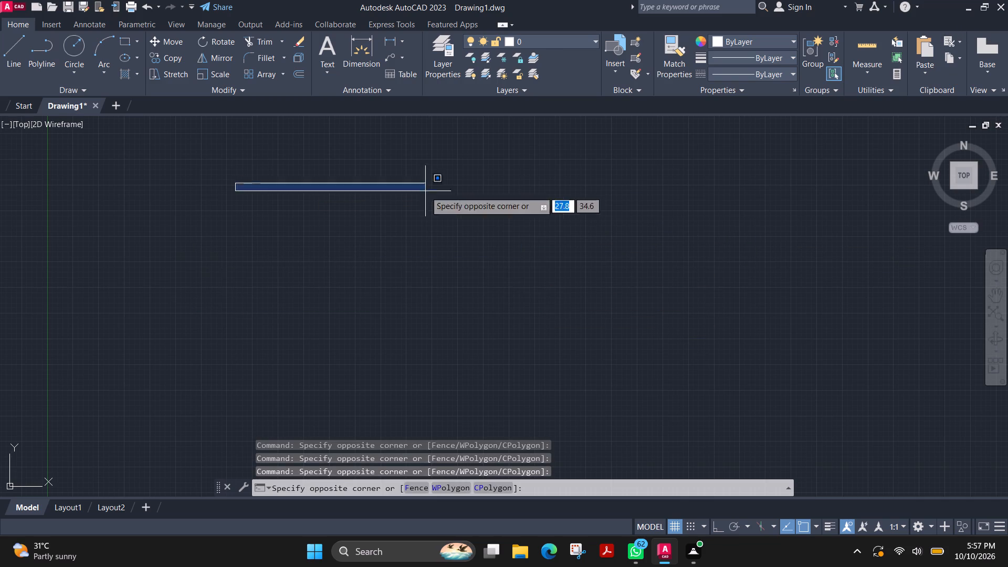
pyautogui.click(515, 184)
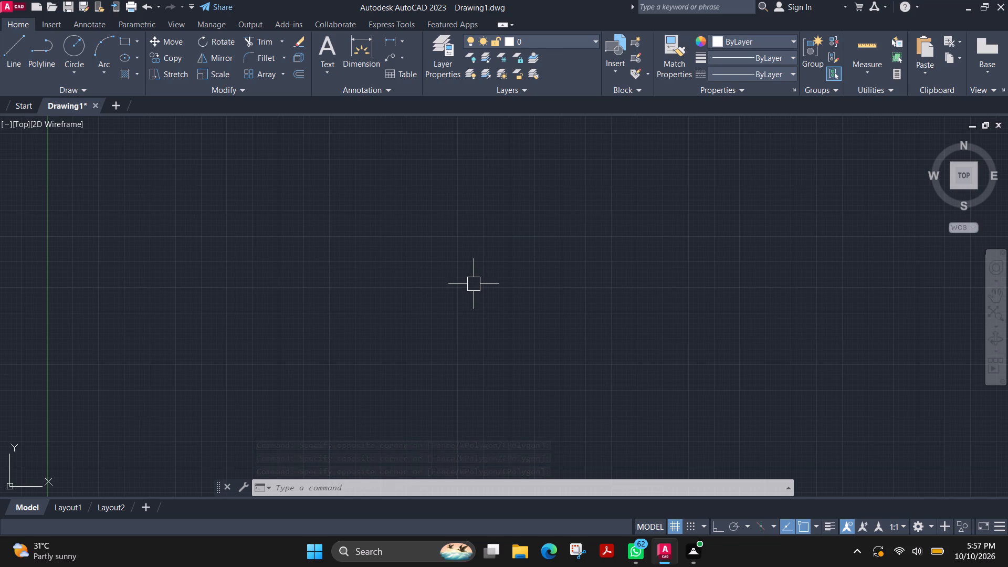
# Check the Open and Save settings in the Options dialog and close it without changing anything.
pyautogui.write('opt')
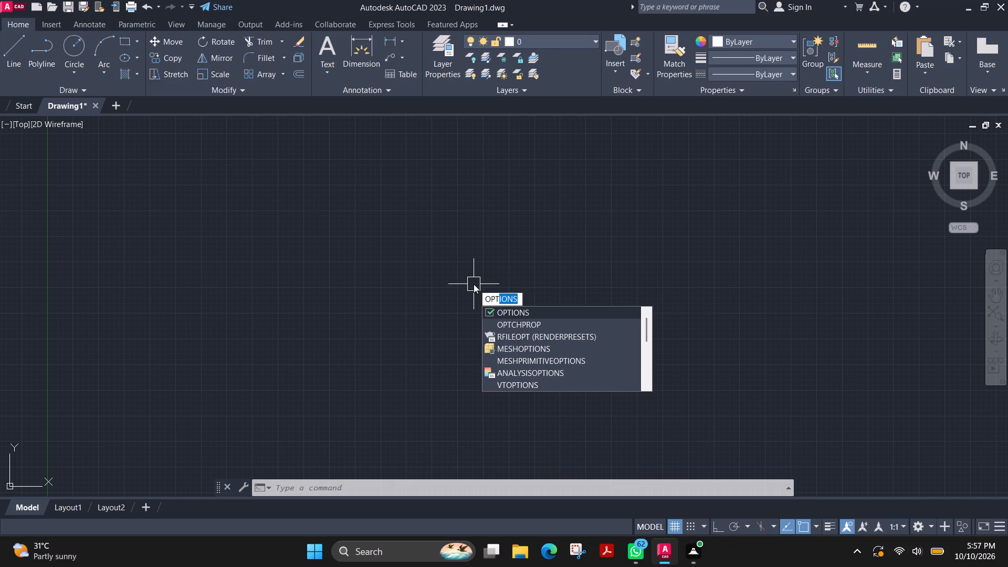
pyautogui.press('Return')
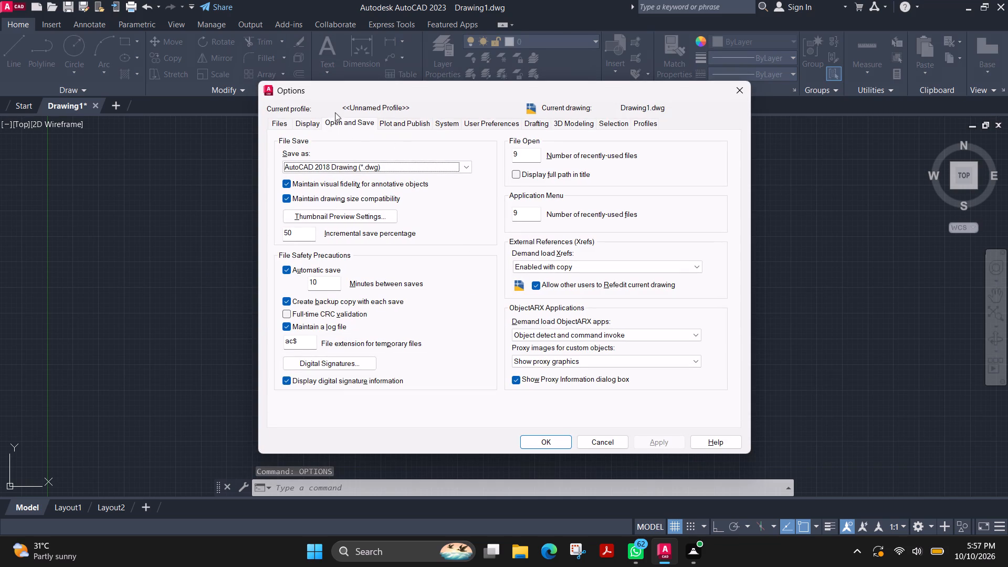
pyautogui.click(347, 121)
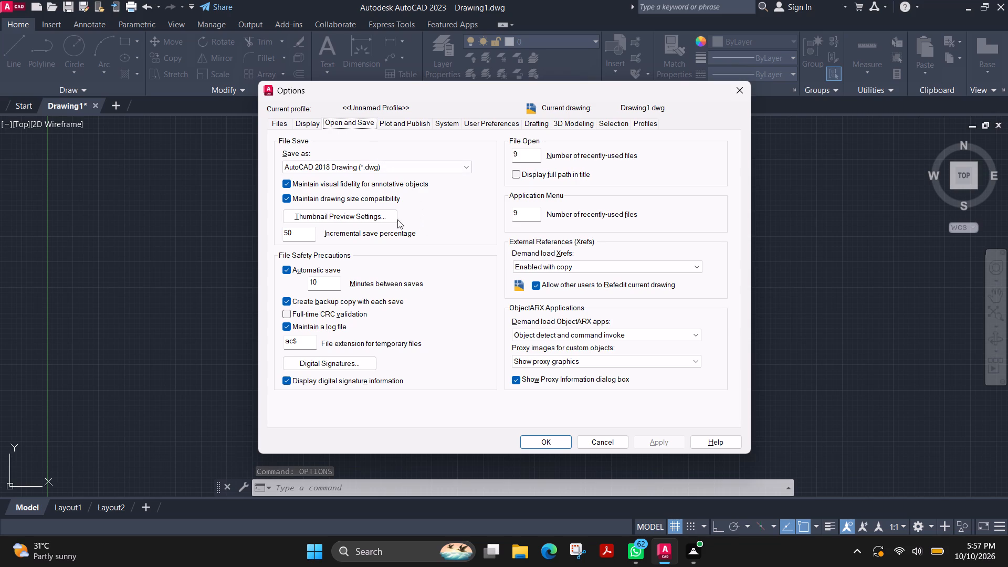
pyautogui.click(547, 435)
# Turn on log file recording for the drawing session with LOGFILEON.
pyautogui.write('log')
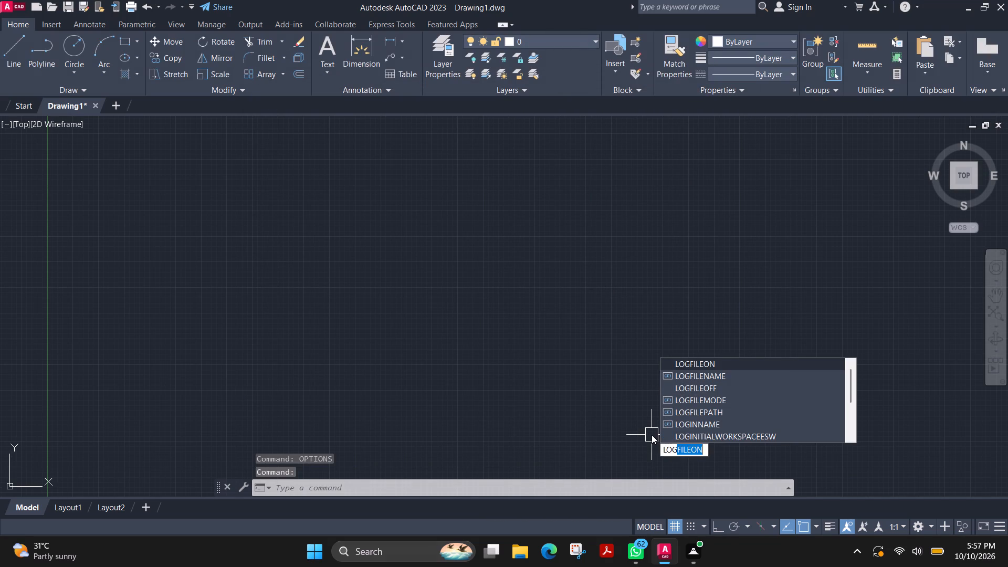
pyautogui.press('Return')
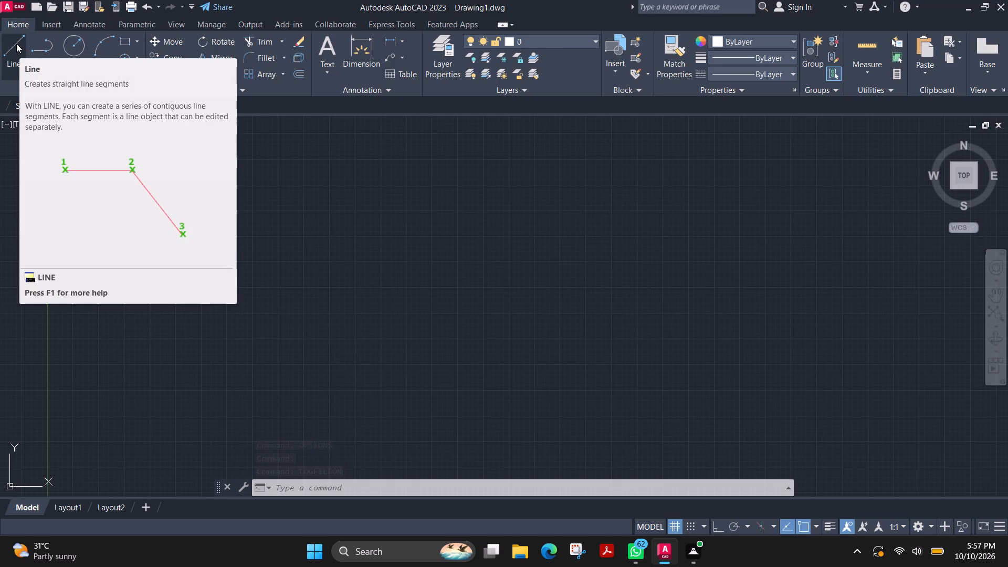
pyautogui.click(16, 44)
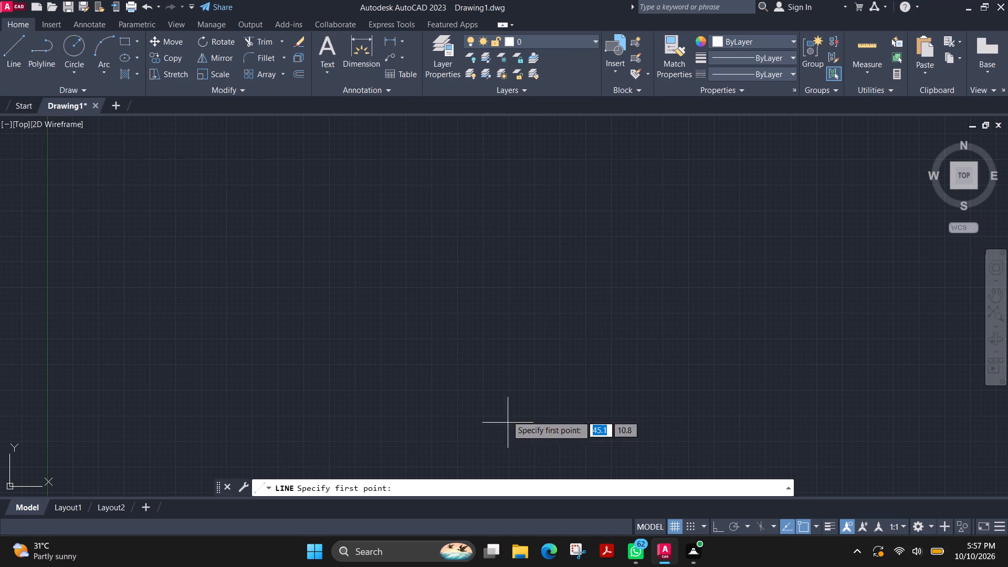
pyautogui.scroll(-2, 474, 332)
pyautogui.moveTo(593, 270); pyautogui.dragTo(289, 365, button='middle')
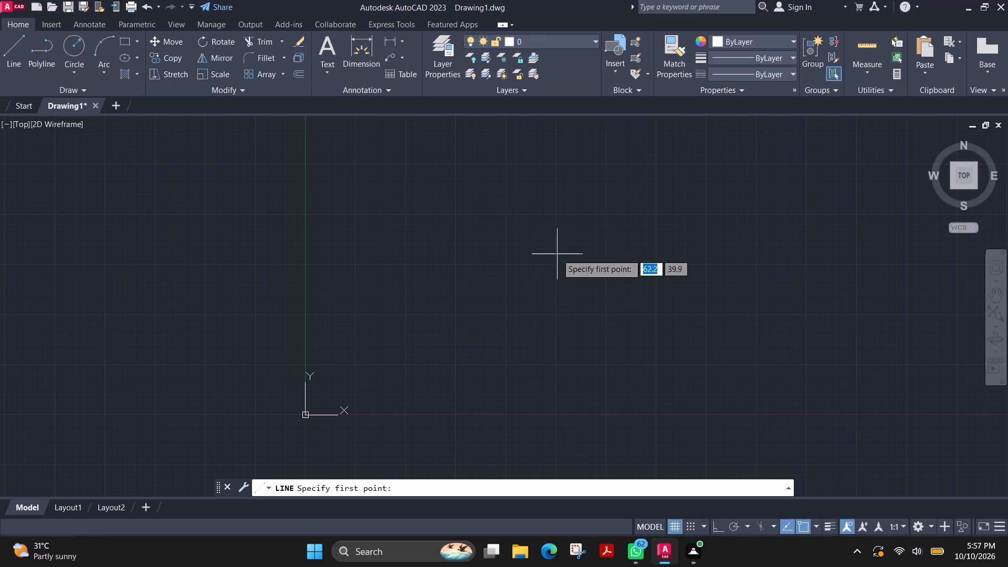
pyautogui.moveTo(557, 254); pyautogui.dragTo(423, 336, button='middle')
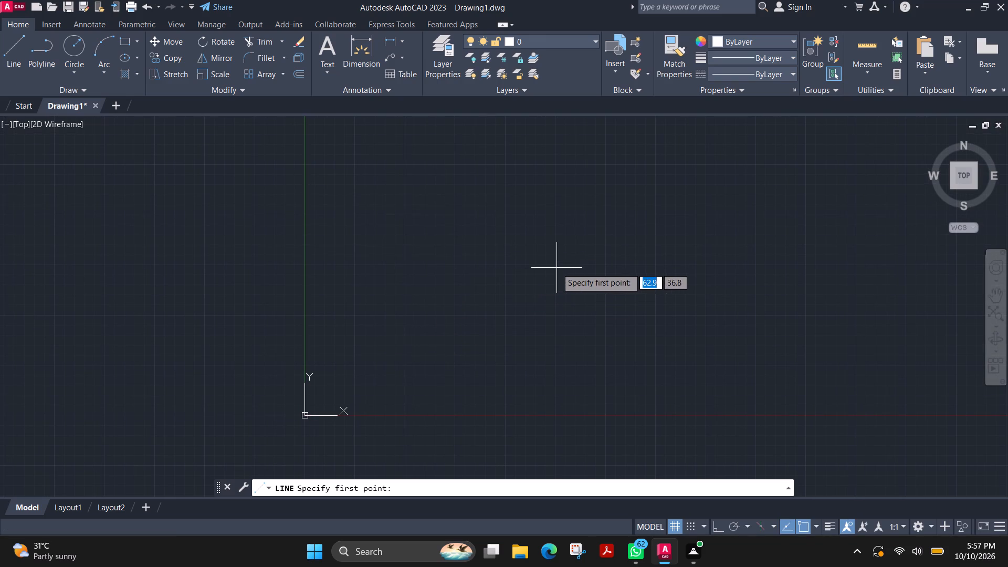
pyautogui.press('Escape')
# Draw a closed rectangle 30 mm wide and 35 mm high from line segments, with Ortho mode switched on.
pyautogui.moveTo(610, 274); pyautogui.dragTo(338, 364, button='middle')
pyautogui.scroll(-1, 391, 319)
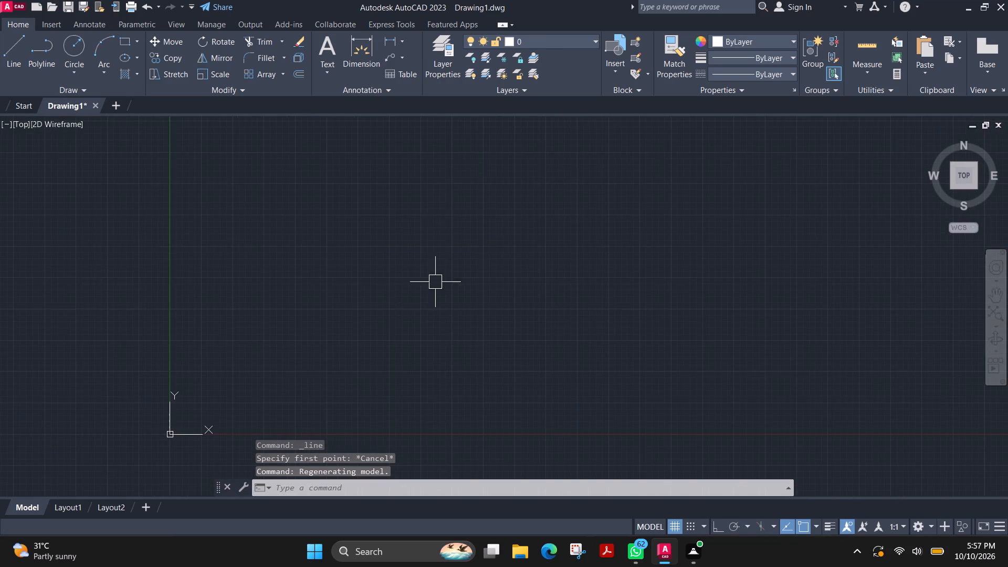
pyautogui.moveTo(502, 260); pyautogui.dragTo(351, 329, button='middle')
pyautogui.click(18, 46)
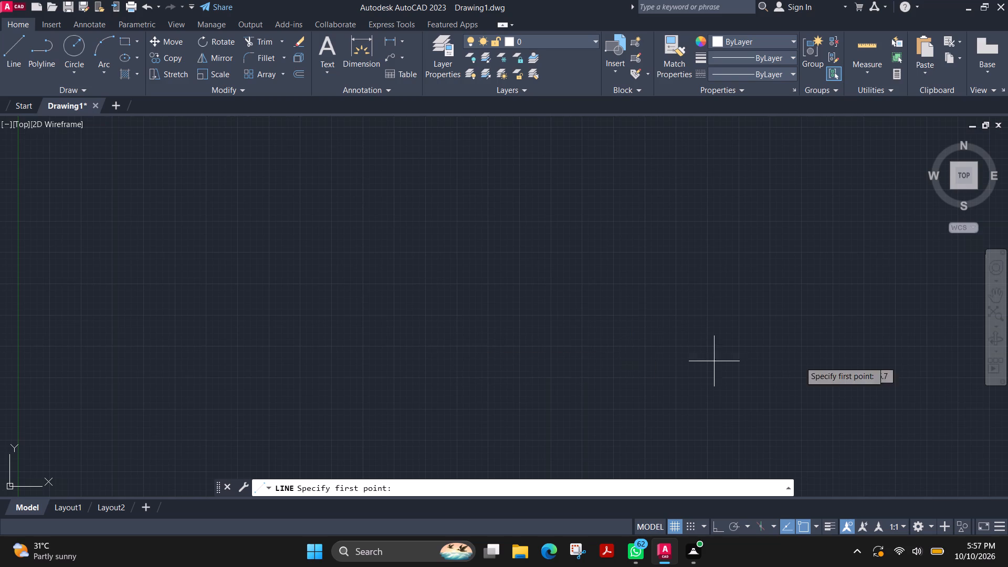
pyautogui.click(487, 346)
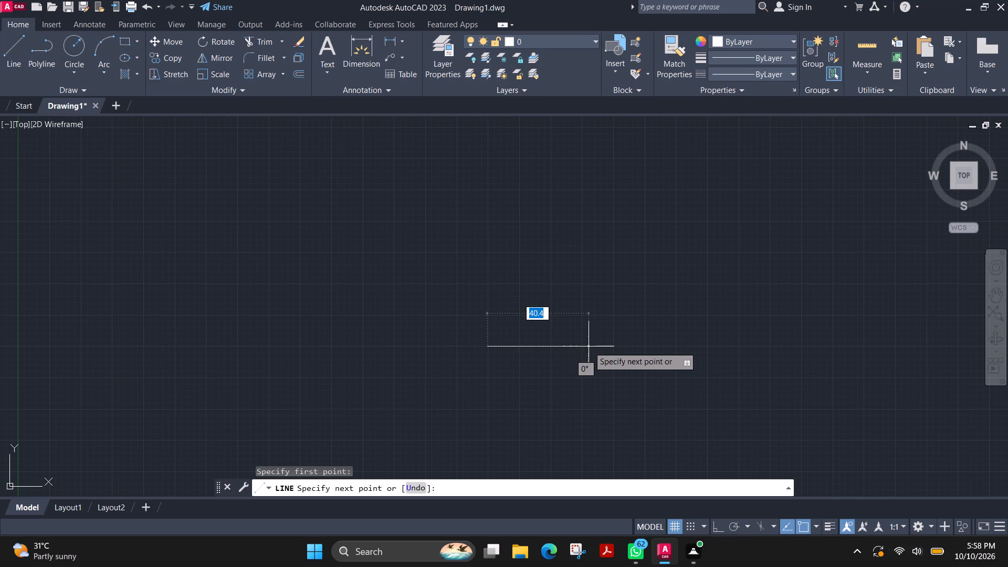
pyautogui.press('F8')
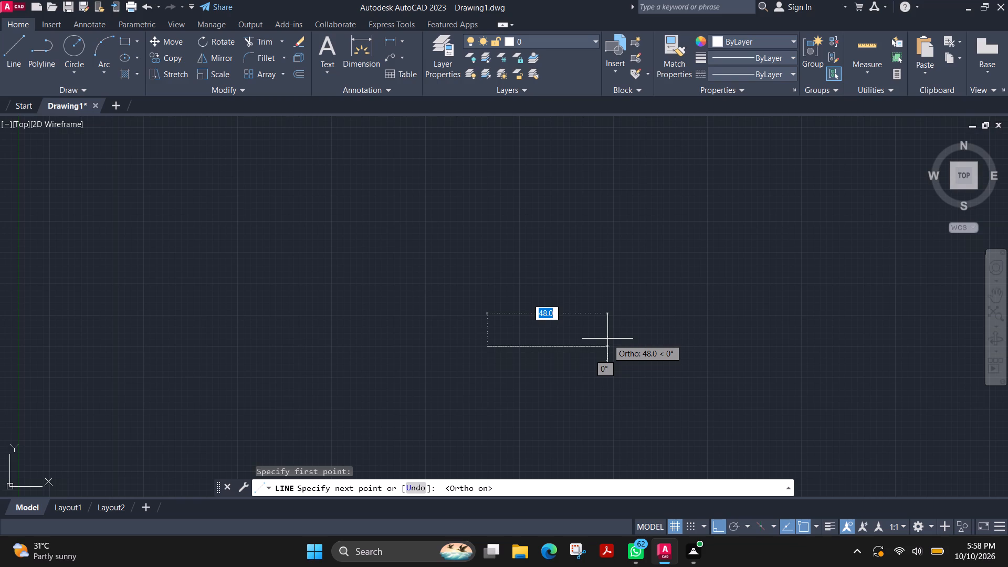
pyautogui.write('30')
pyautogui.press('Return')
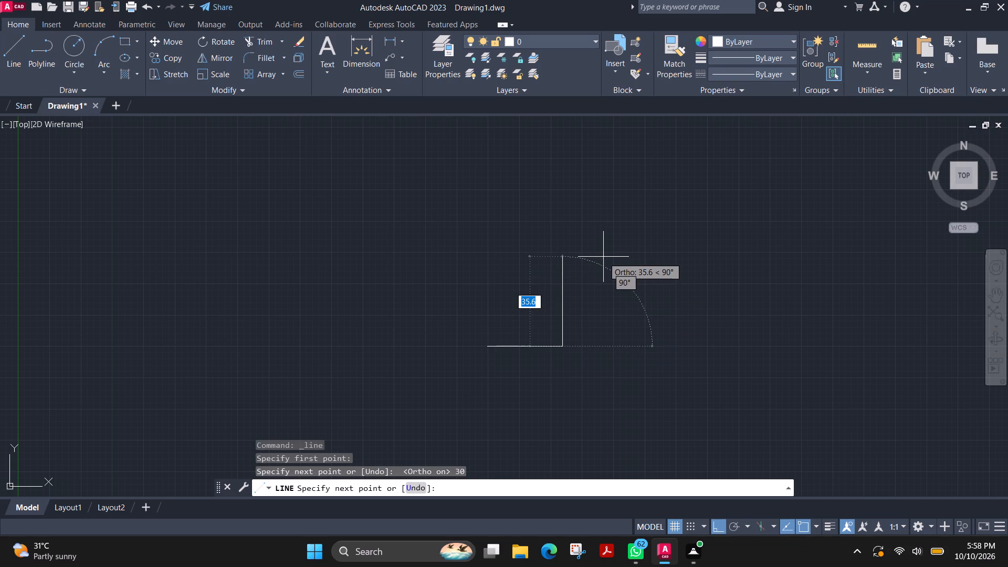
pyautogui.write('35')
pyautogui.press('Return')
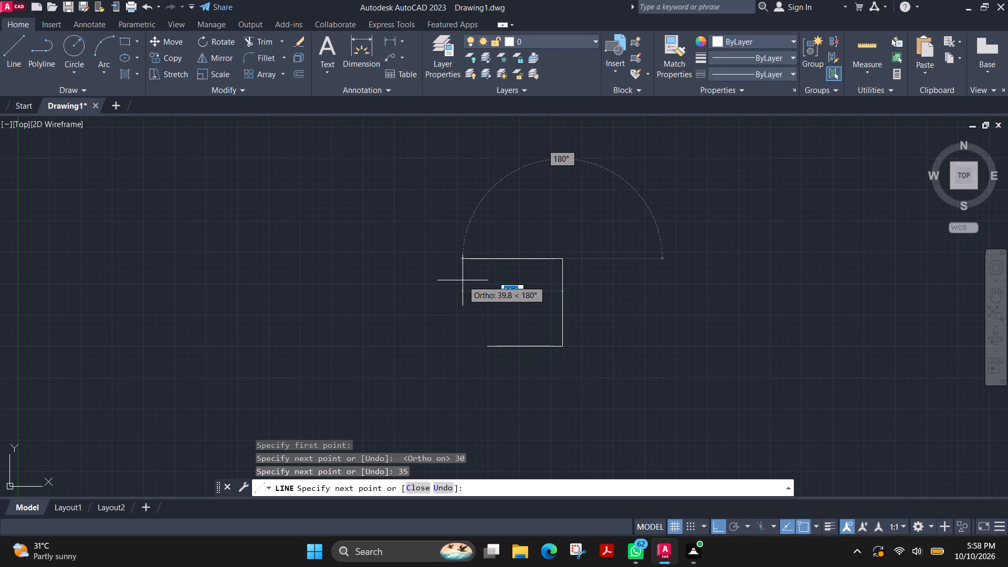
pyautogui.write('30')
pyautogui.press('Return')
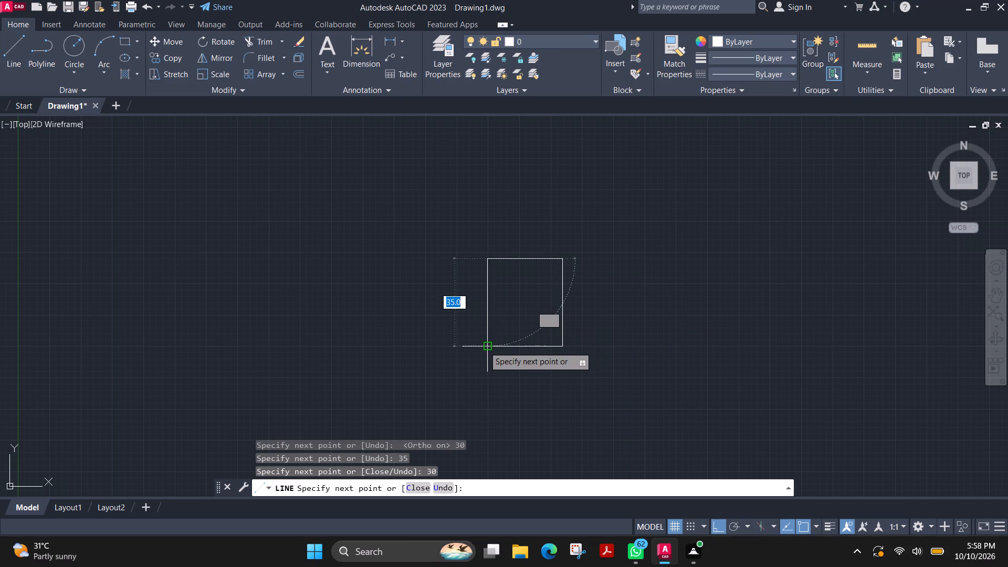
pyautogui.click(484, 344)
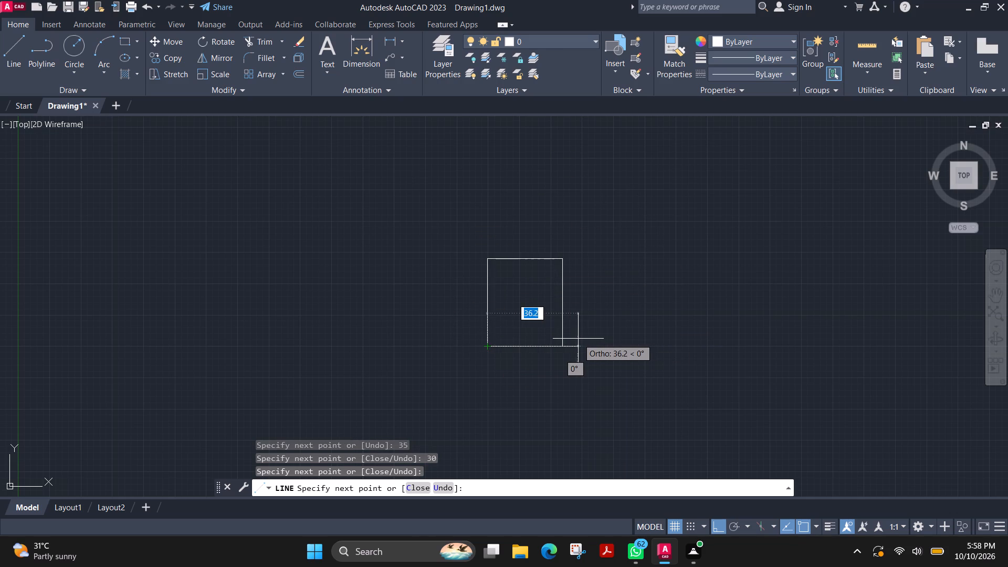
pyautogui.press('Escape')
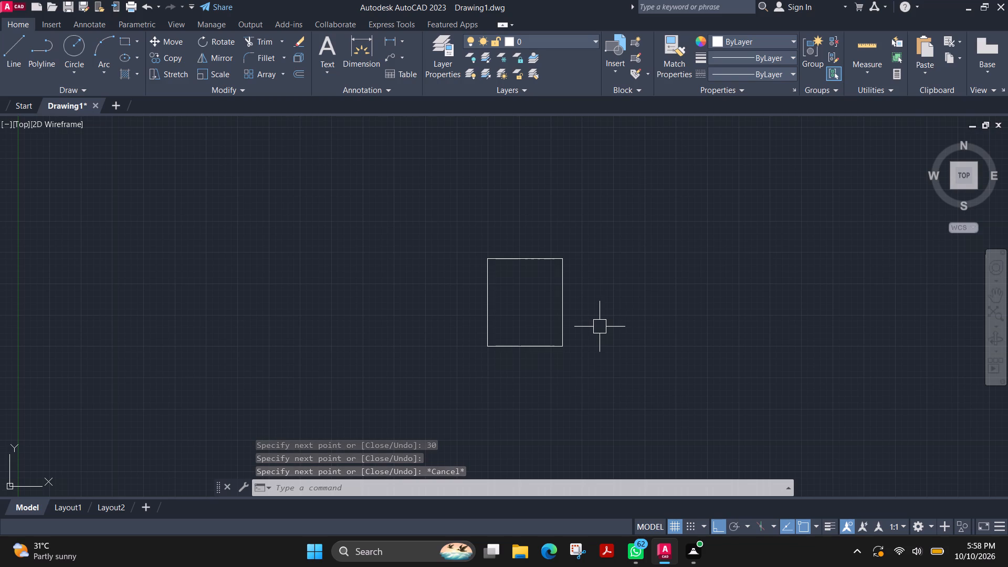
# Draw a 272 mm horizontal line from the midpoint of the rectangle's left side, running rightward through the rectangle.
pyautogui.press('space')
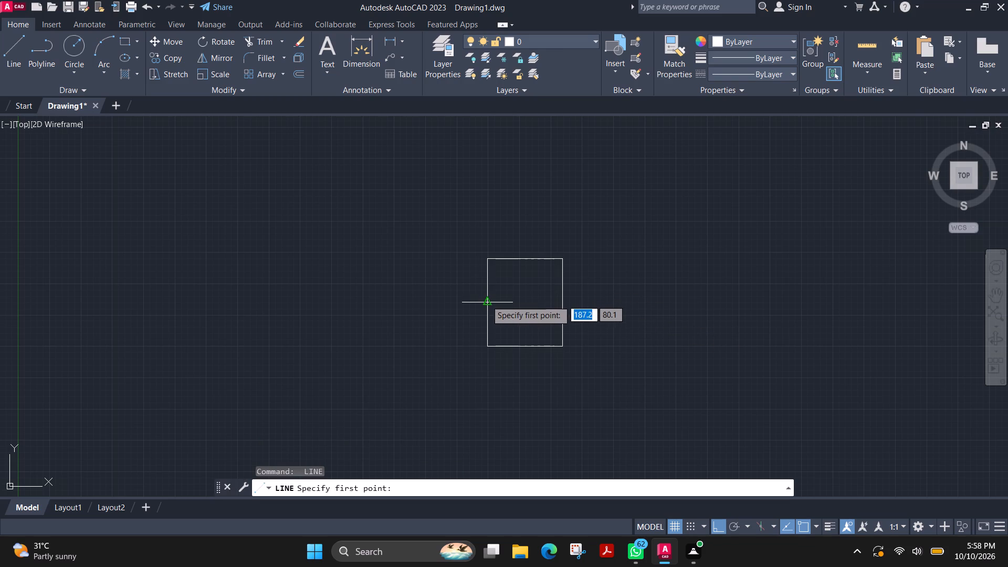
pyautogui.click(486, 301)
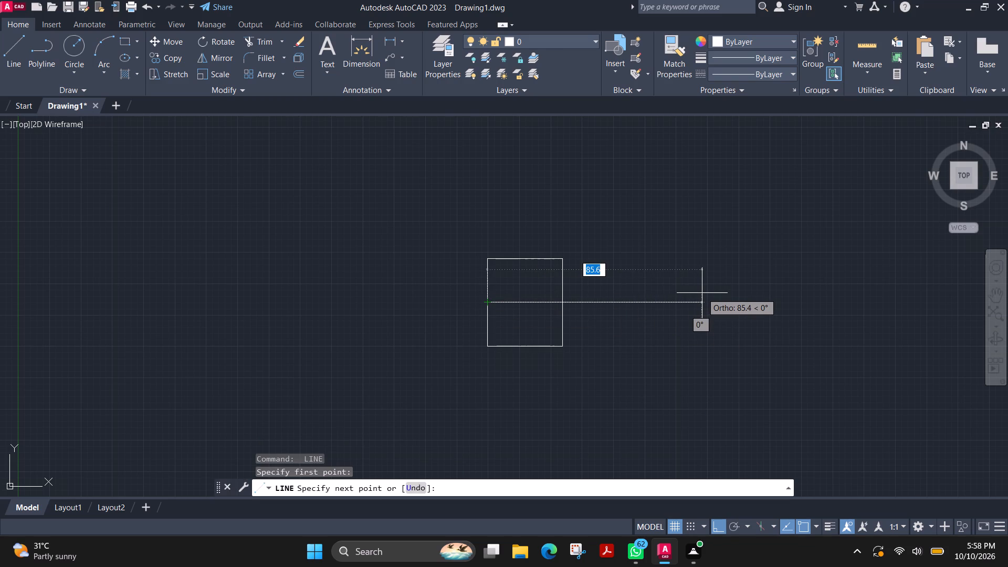
pyautogui.write('272')
pyautogui.press('Return')
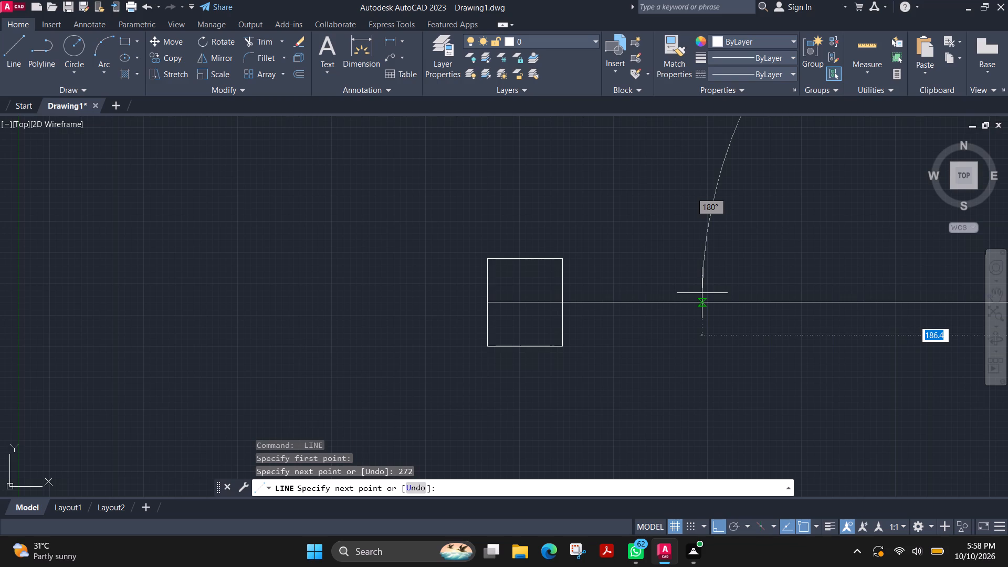
pyautogui.press('Escape')
# Move the rectangle and the long line together by the rectangle's lower-left corner, with Ortho off, up and right to open space farther from the origin.
pyautogui.scroll(-2, 702, 293)
pyautogui.scroll(-1, 740, 313)
pyautogui.moveTo(723, 320); pyautogui.dragTo(684, 330, button='middle')
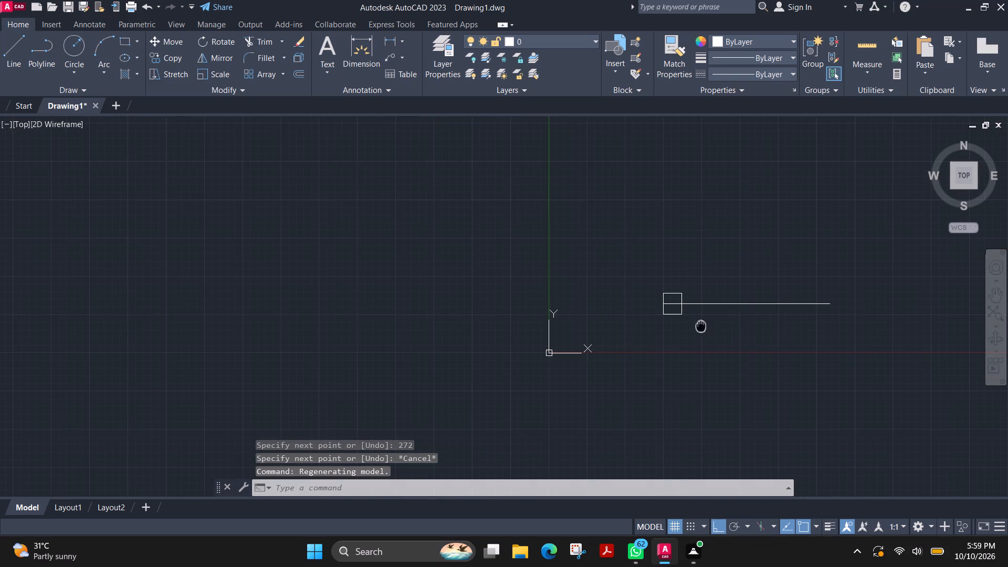
pyautogui.moveTo(684, 330); pyautogui.dragTo(467, 348, button='middle')
pyautogui.moveTo(636, 391); pyautogui.dragTo(629, 391)
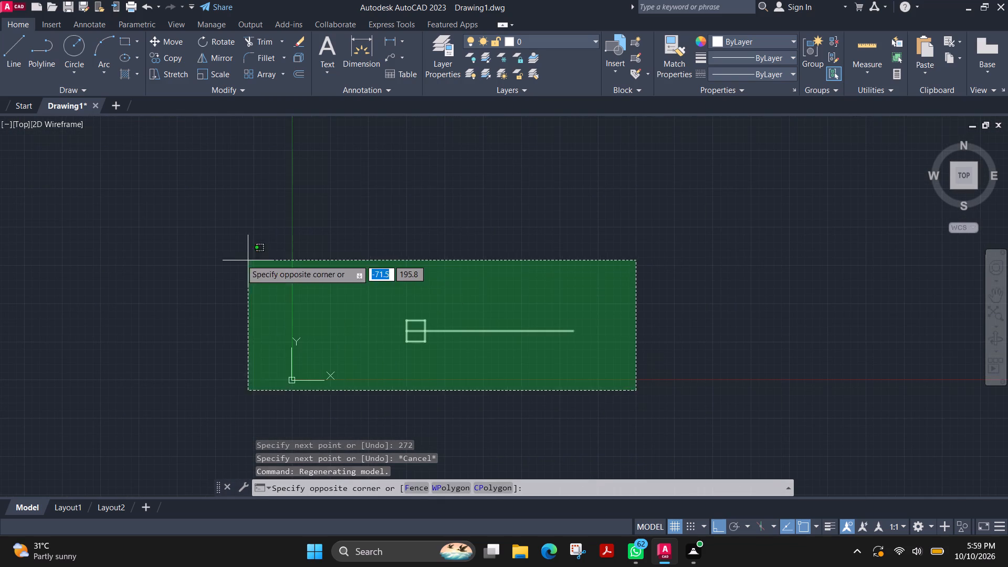
pyautogui.click(302, 229)
pyautogui.press('m')
pyautogui.press('Return')
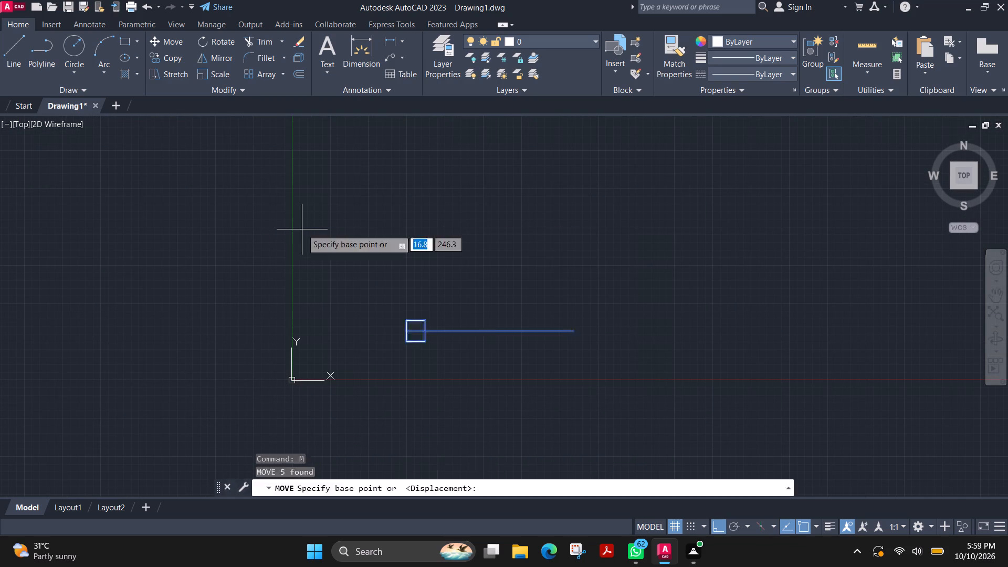
pyautogui.click(405, 341)
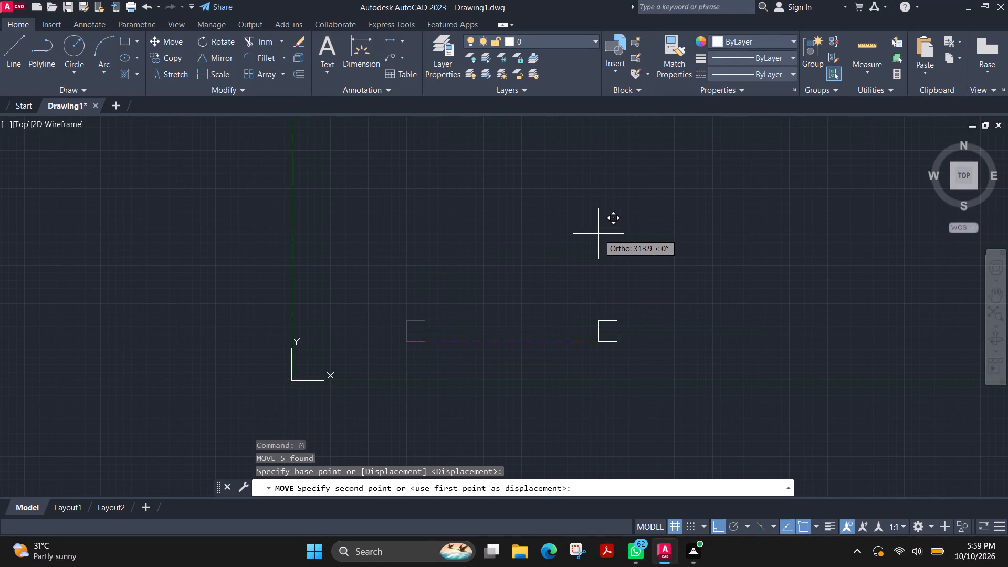
pyautogui.press('F8')
pyautogui.moveTo(630, 212); pyautogui.dragTo(447, 364, button='middle')
pyautogui.moveTo(584, 262); pyautogui.dragTo(274, 469, button='middle')
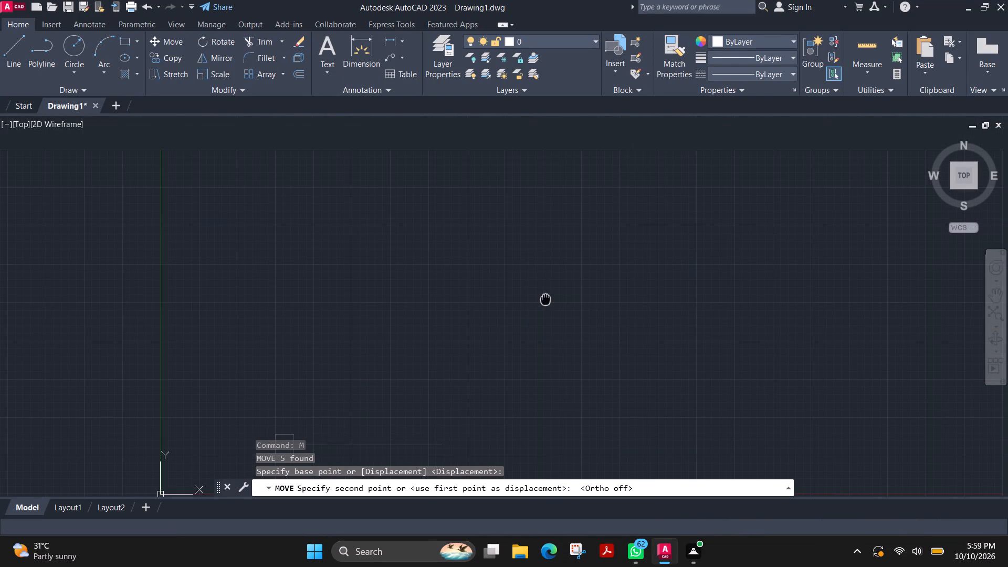
pyautogui.moveTo(684, 286); pyautogui.dragTo(205, 286, button='middle')
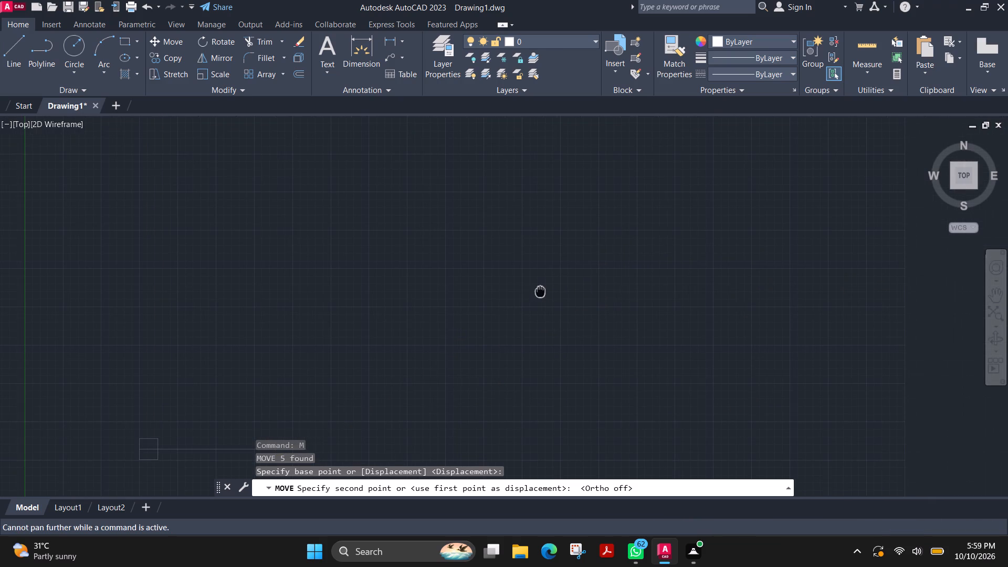
pyautogui.moveTo(205, 286); pyautogui.dragTo(195, 285, button='middle')
pyautogui.moveTo(653, 268); pyautogui.dragTo(337, 291, button='middle')
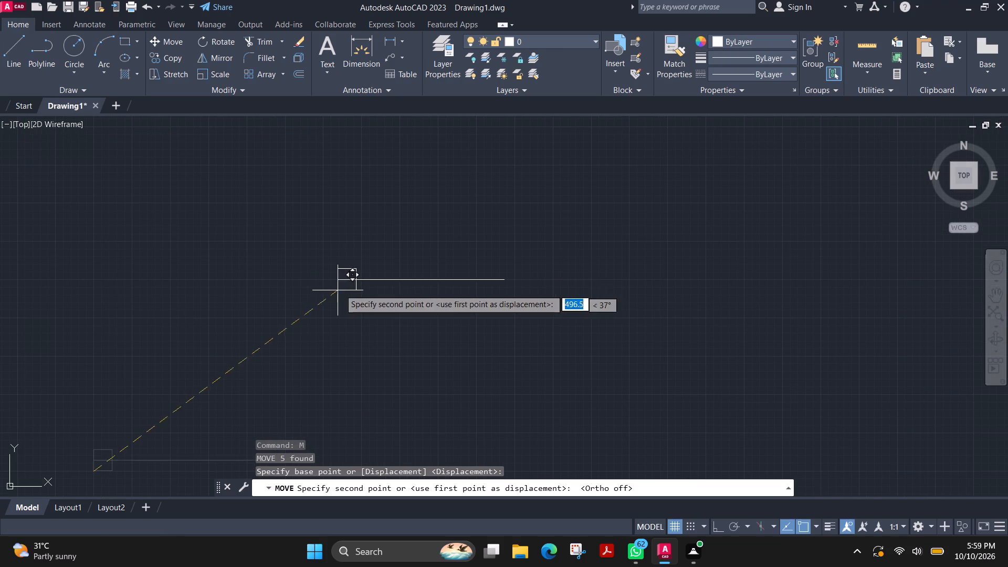
pyautogui.click(542, 278)
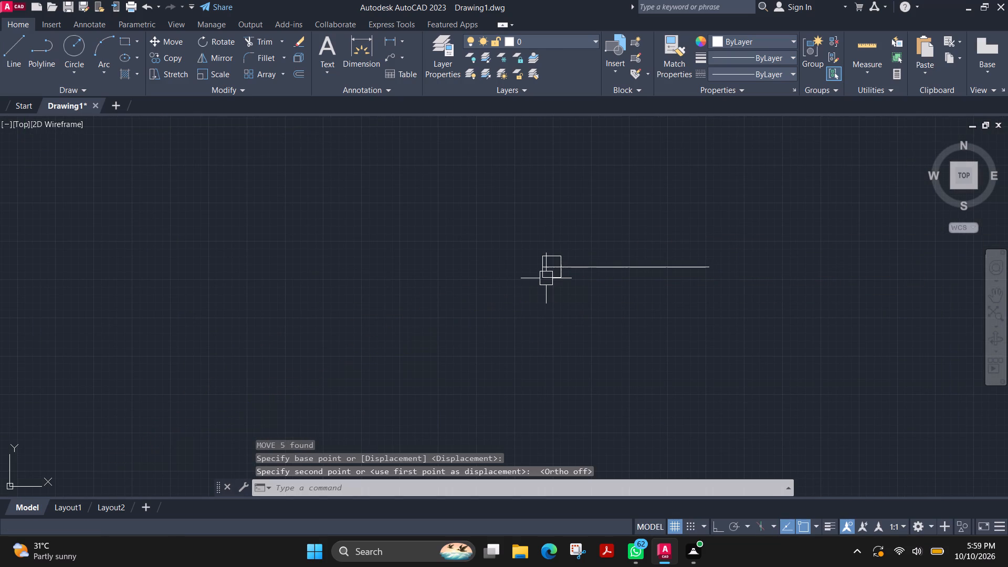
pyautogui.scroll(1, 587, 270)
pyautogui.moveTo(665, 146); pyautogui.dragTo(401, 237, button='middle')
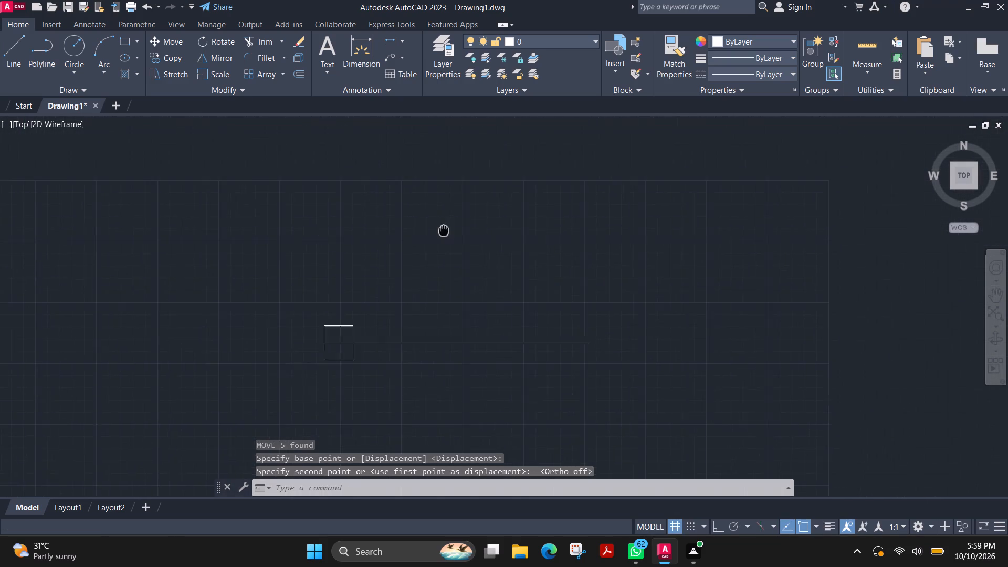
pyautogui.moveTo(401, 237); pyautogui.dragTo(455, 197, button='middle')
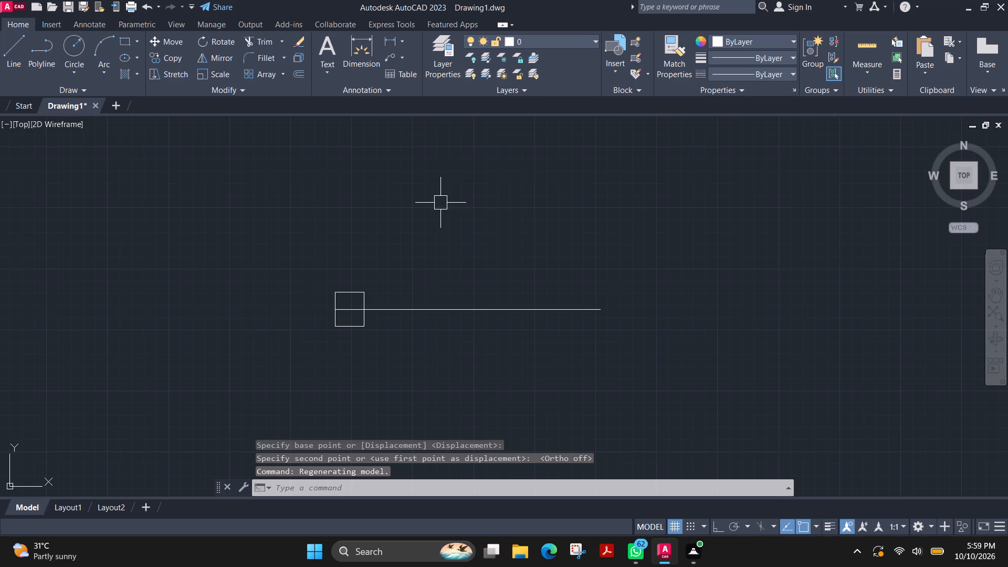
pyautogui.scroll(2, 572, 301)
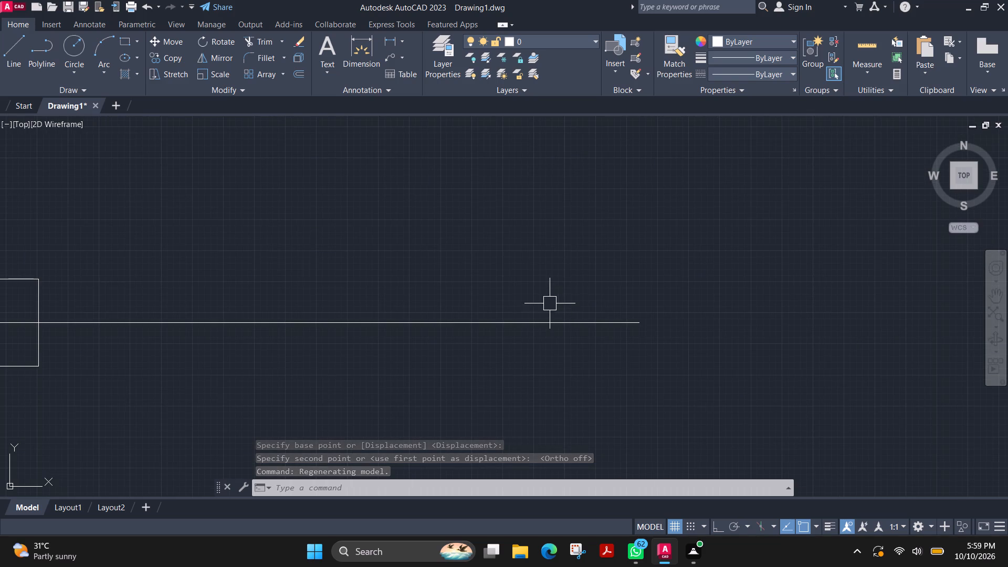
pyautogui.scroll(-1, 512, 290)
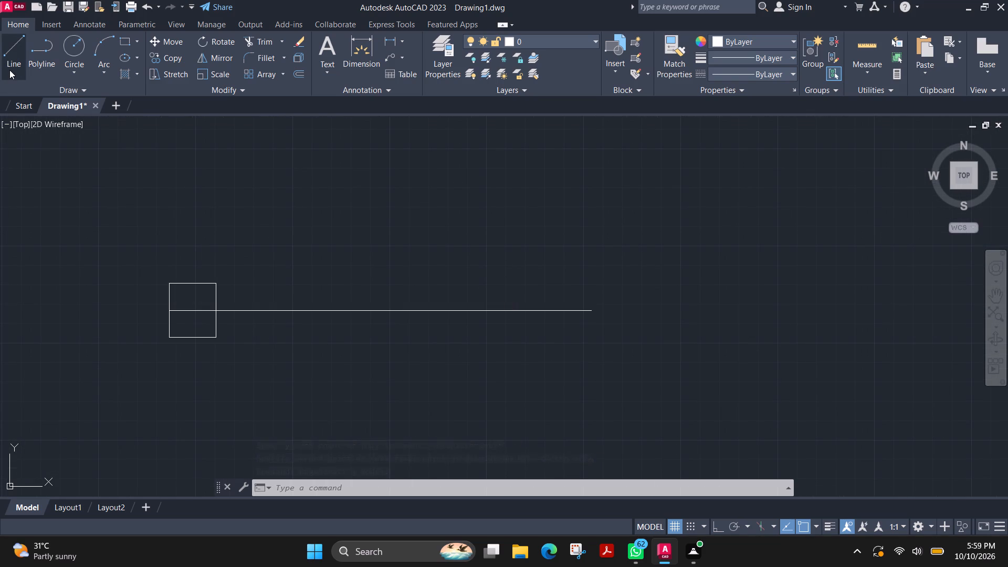
# Draw a 242 mm horizontal line from the rectangle's upper-right corner to the point directly above the long axis line's right end.
pyautogui.click(9, 70)
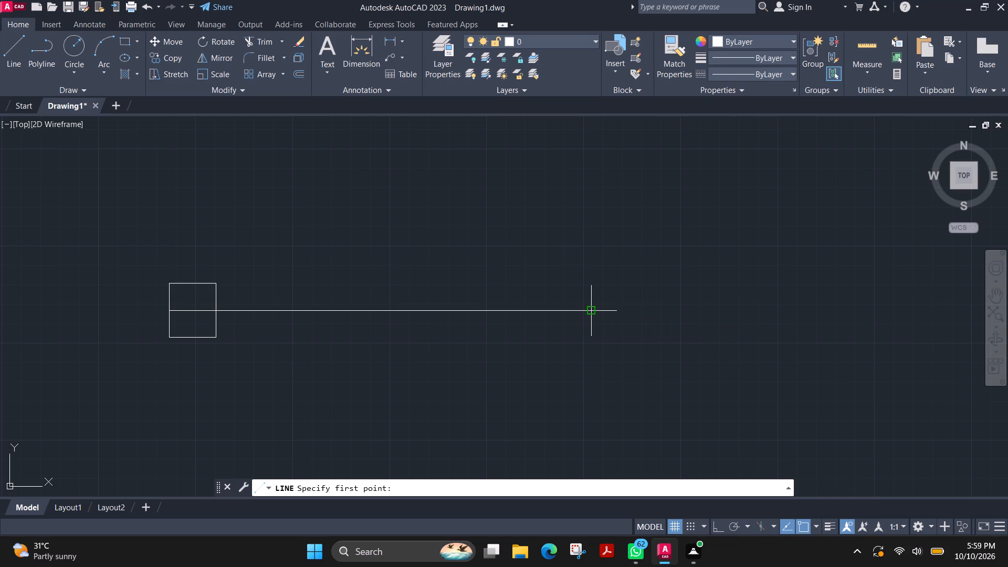
pyautogui.press('Escape')
pyautogui.press('space')
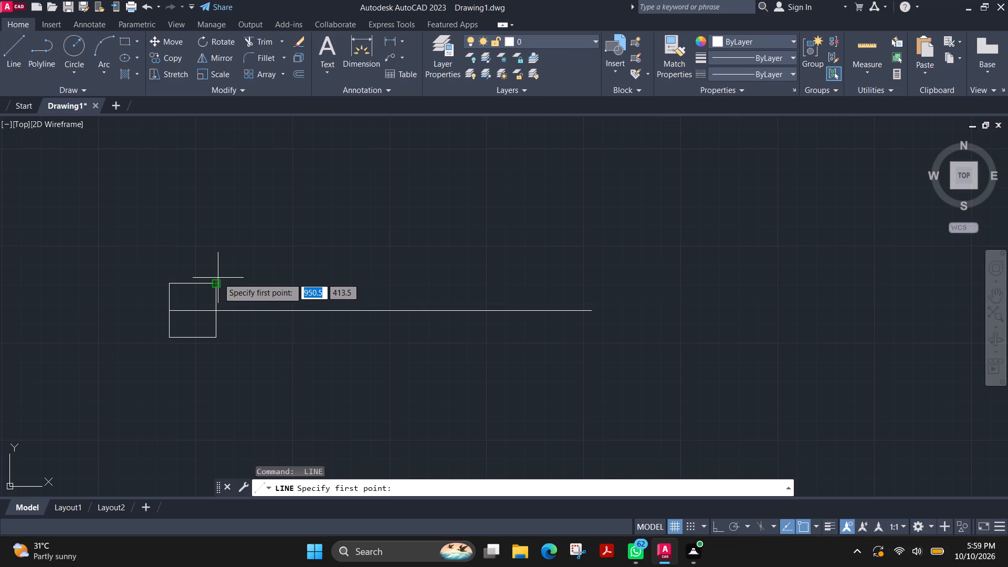
pyautogui.click(217, 281)
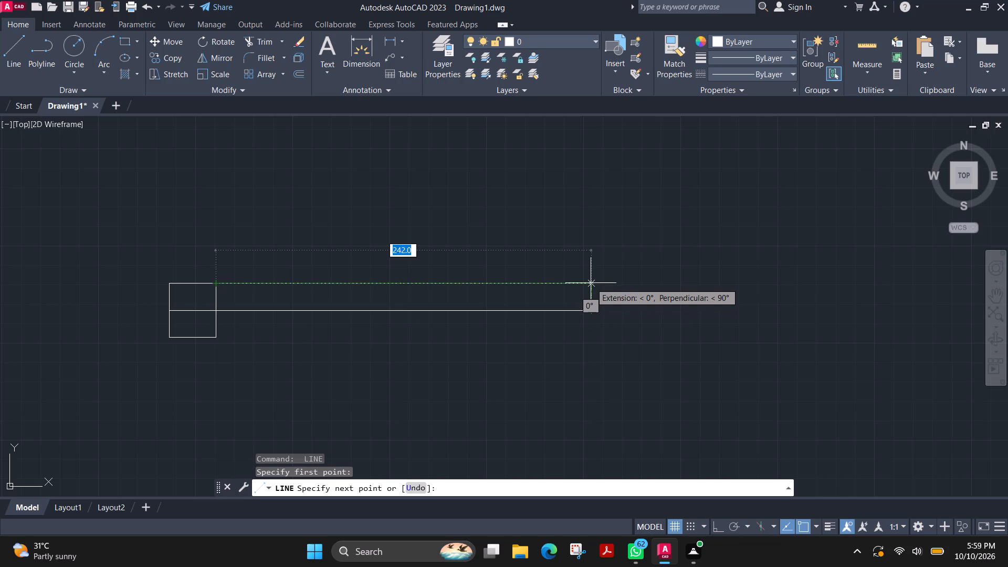
pyautogui.click(591, 283)
pyautogui.press('Escape')
# Draw a second end block from the top line's right end: 35 mm down, 30 mm left, and back up to the top line.
pyautogui.press('space')
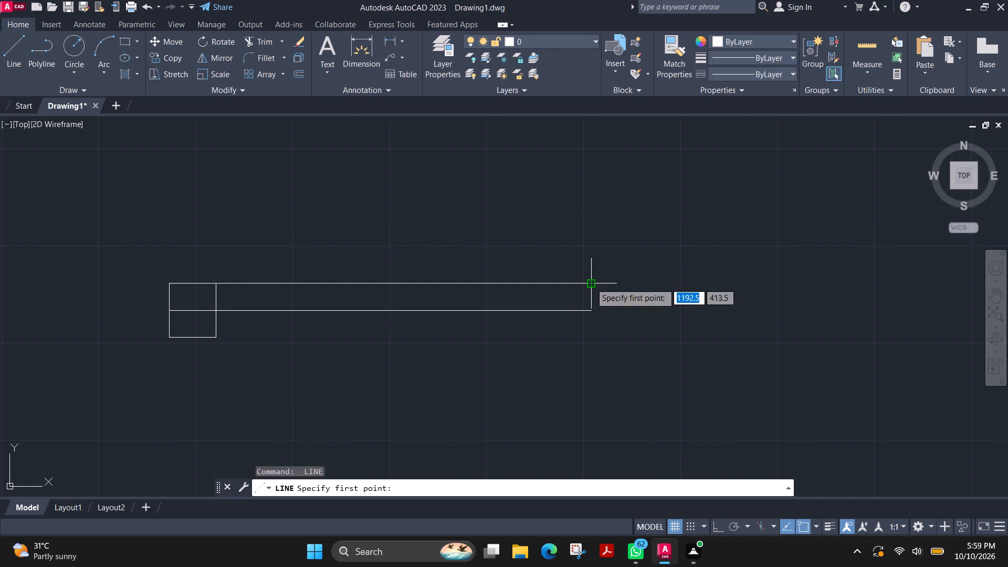
pyautogui.click(591, 285)
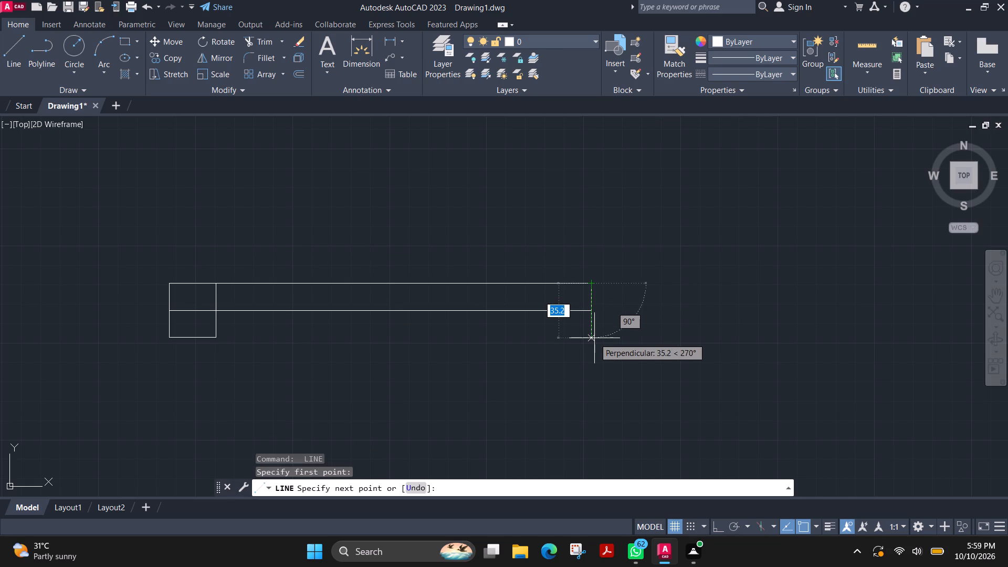
pyautogui.write('35')
pyautogui.press('Return')
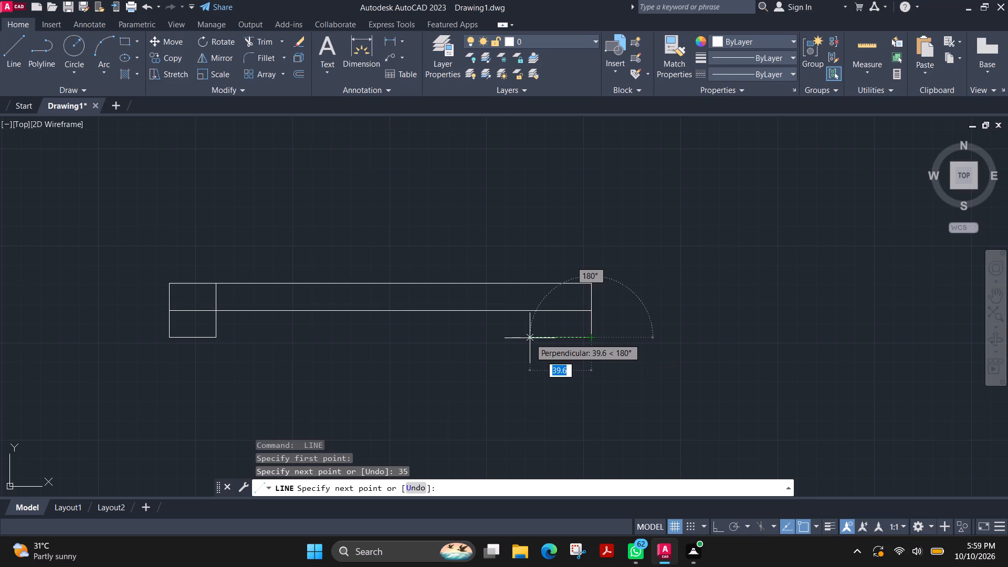
pyautogui.write('30')
pyautogui.press('Return')
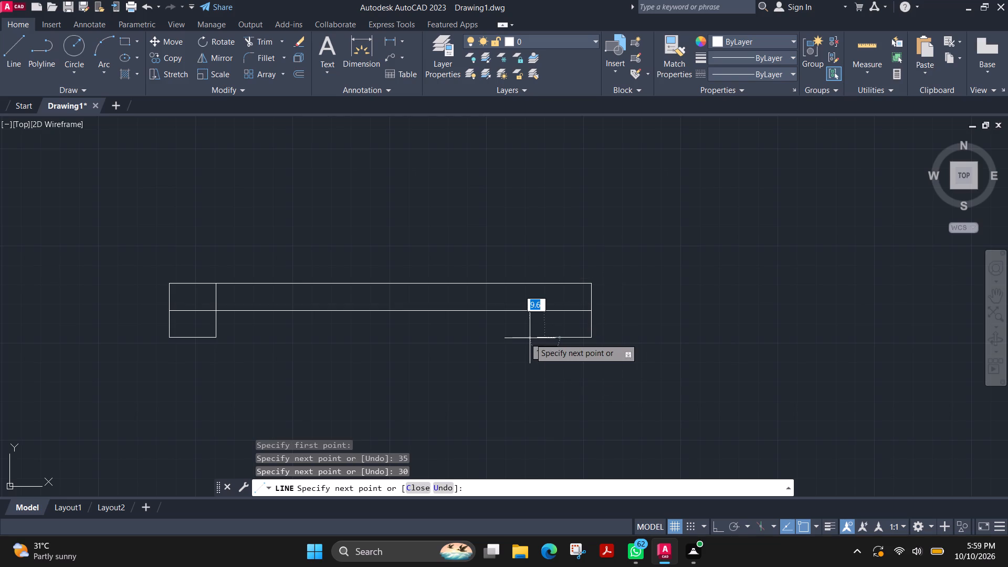
pyautogui.click(545, 286)
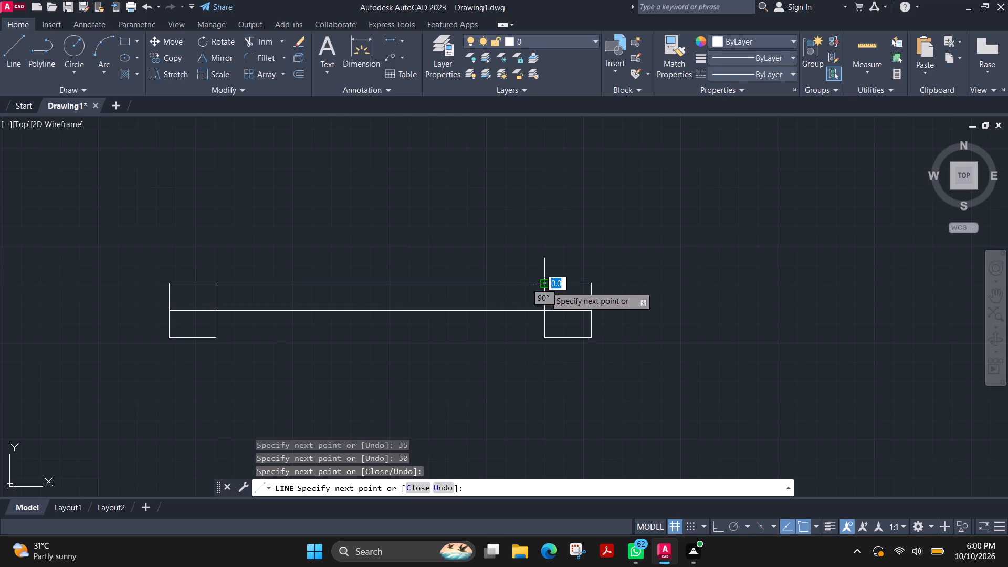
pyautogui.press('Escape')
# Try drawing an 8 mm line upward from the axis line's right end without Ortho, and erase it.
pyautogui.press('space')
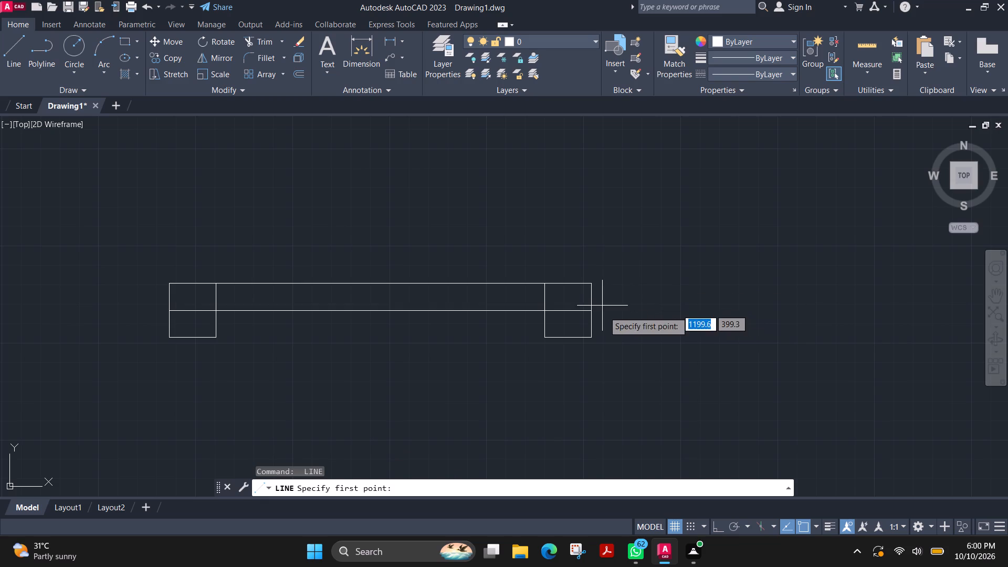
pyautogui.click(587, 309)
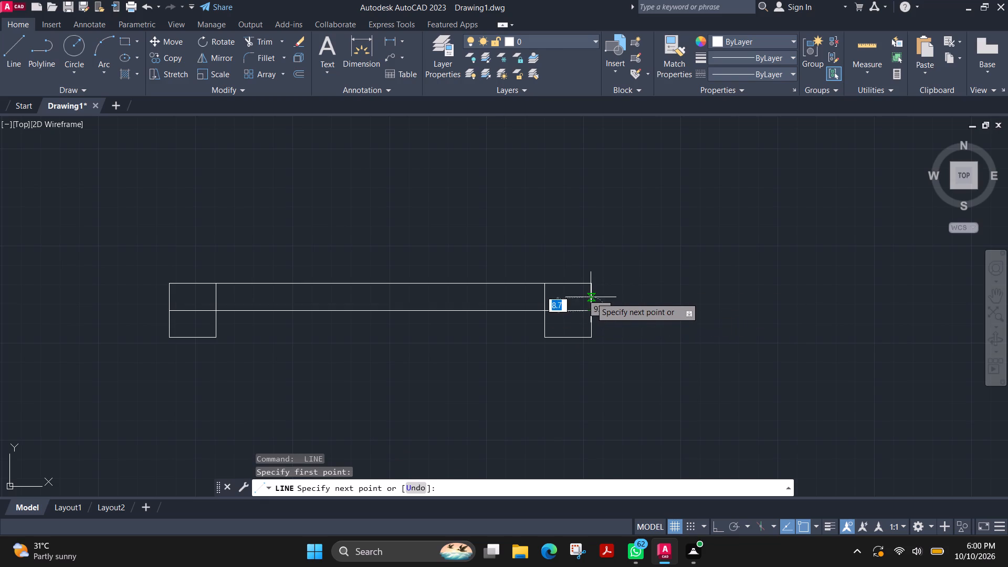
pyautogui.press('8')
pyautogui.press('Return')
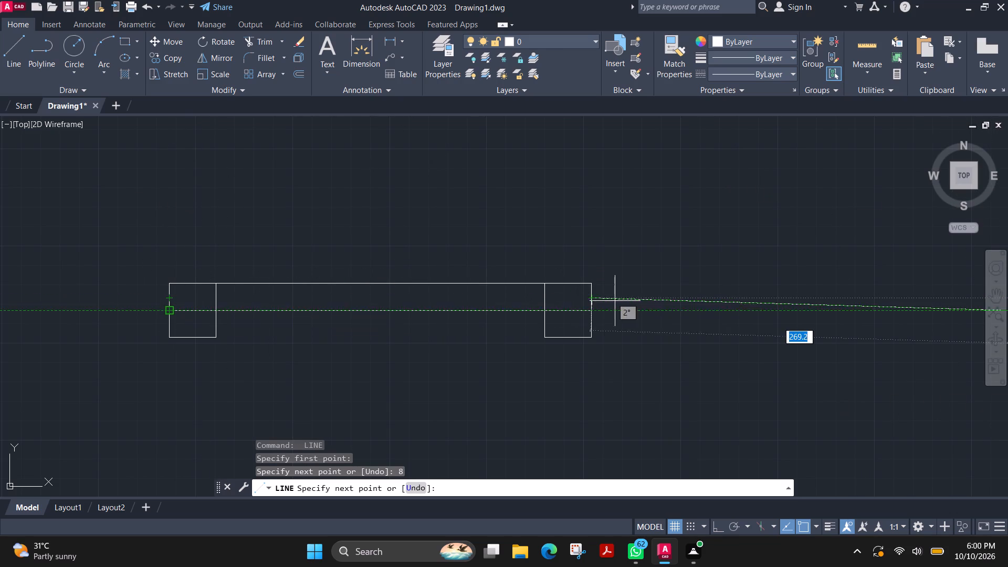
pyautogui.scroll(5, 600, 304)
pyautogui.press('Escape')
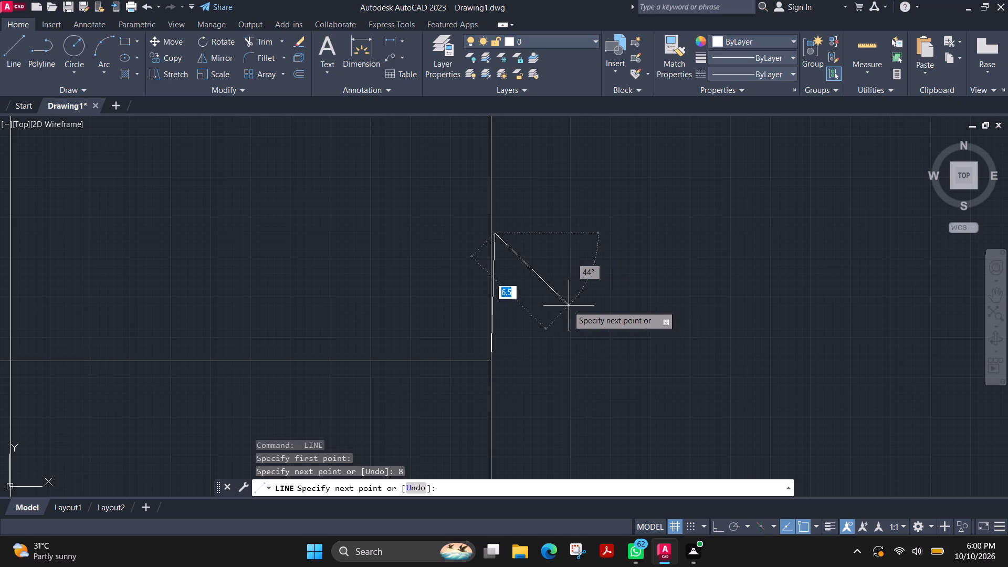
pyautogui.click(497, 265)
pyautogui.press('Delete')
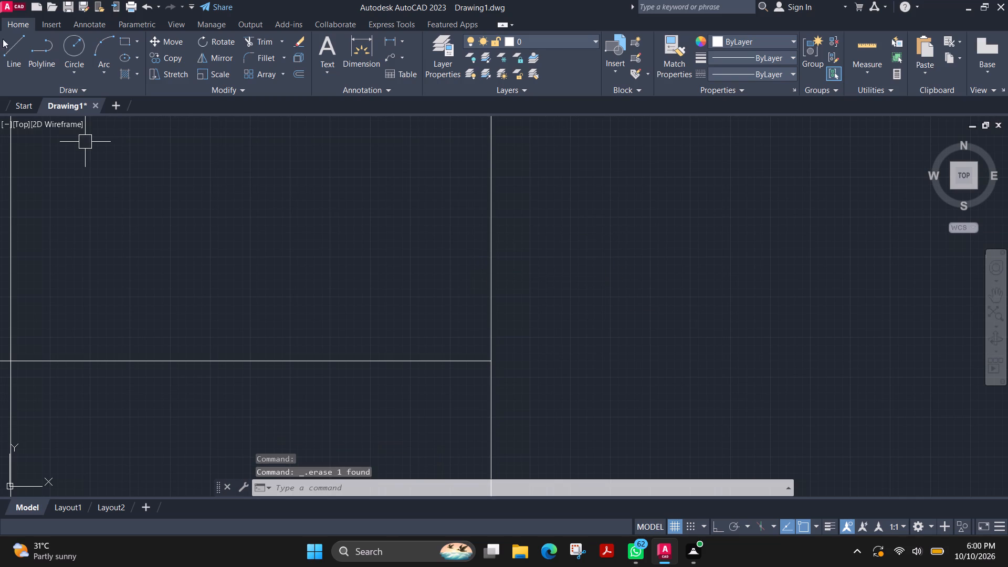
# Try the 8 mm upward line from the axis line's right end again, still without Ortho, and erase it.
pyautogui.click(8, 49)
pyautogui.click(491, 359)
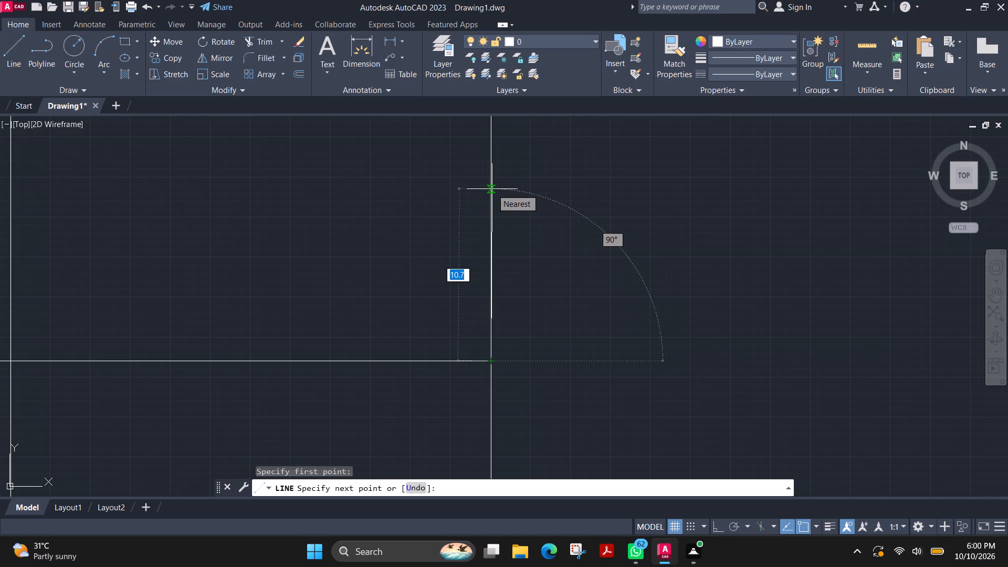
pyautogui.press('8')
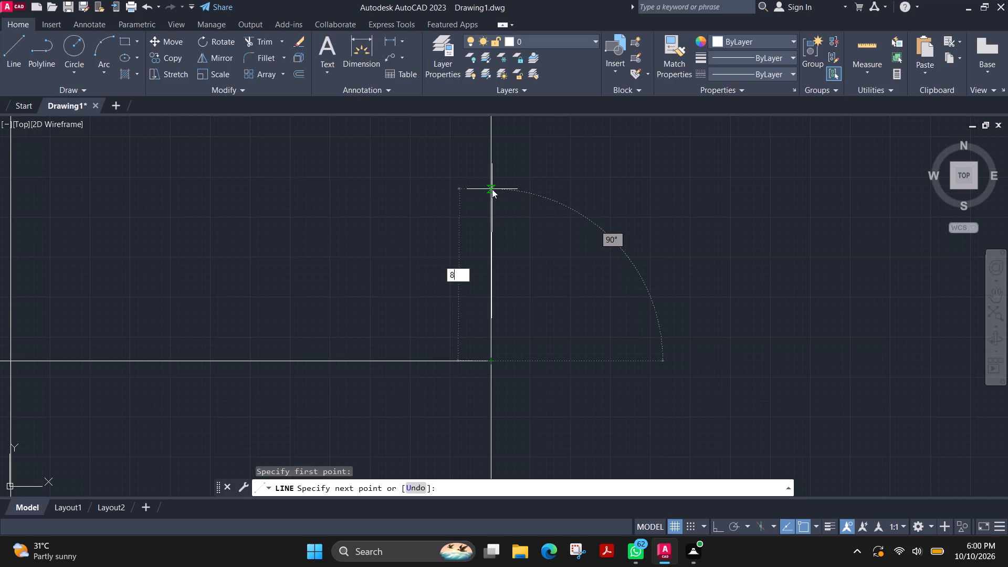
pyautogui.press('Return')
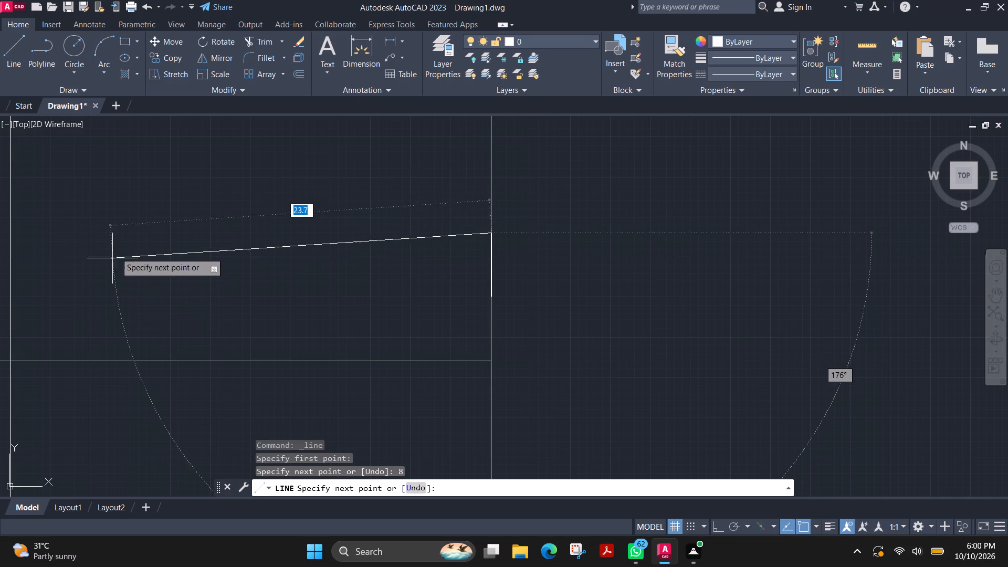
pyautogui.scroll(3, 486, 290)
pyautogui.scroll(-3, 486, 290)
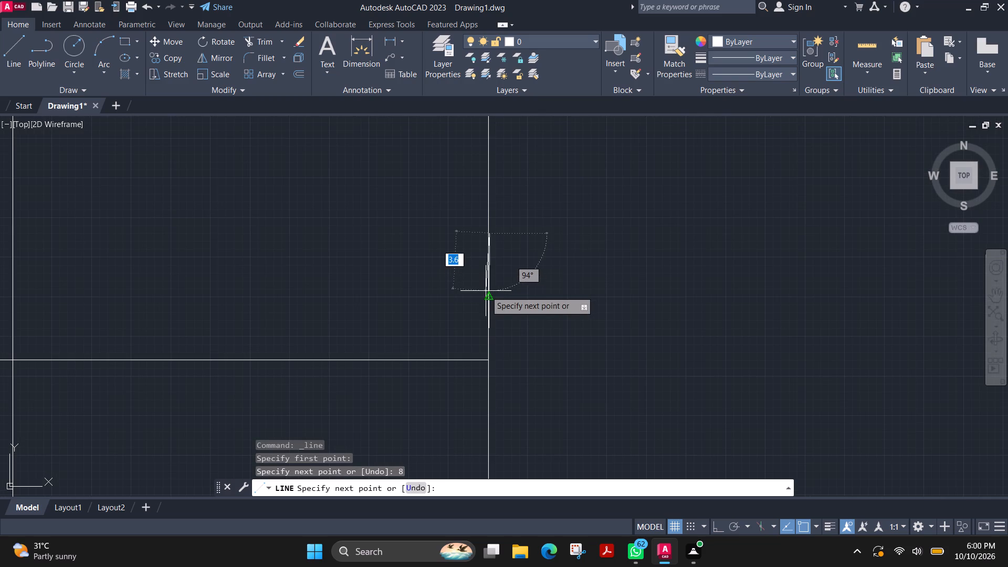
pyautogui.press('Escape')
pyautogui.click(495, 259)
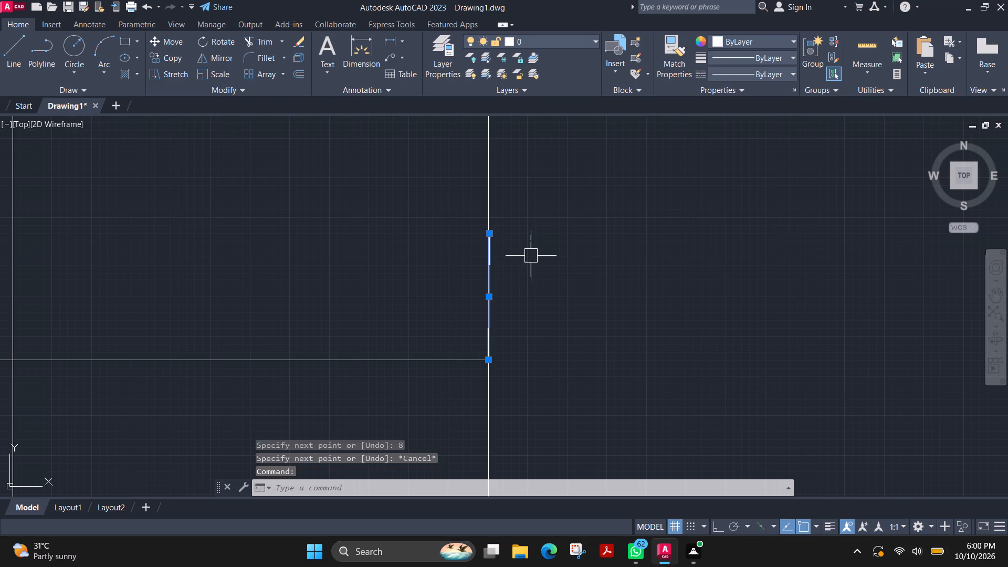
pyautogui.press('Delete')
# With Ortho on, draw lines from the axis line's right end 8 mm up and 272 mm left to the first block's outer side.
pyautogui.click(20, 69)
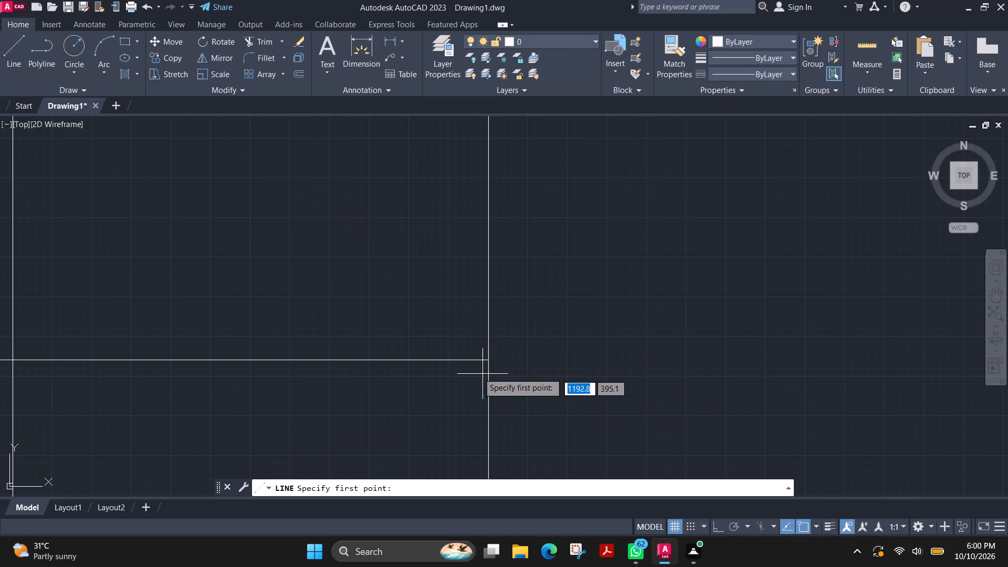
pyautogui.click(486, 357)
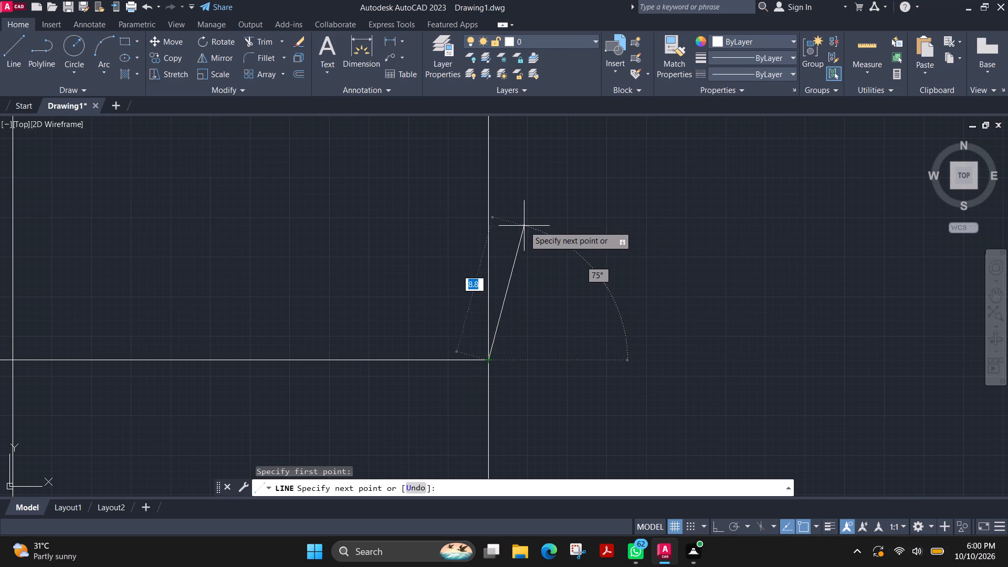
pyautogui.press('F8')
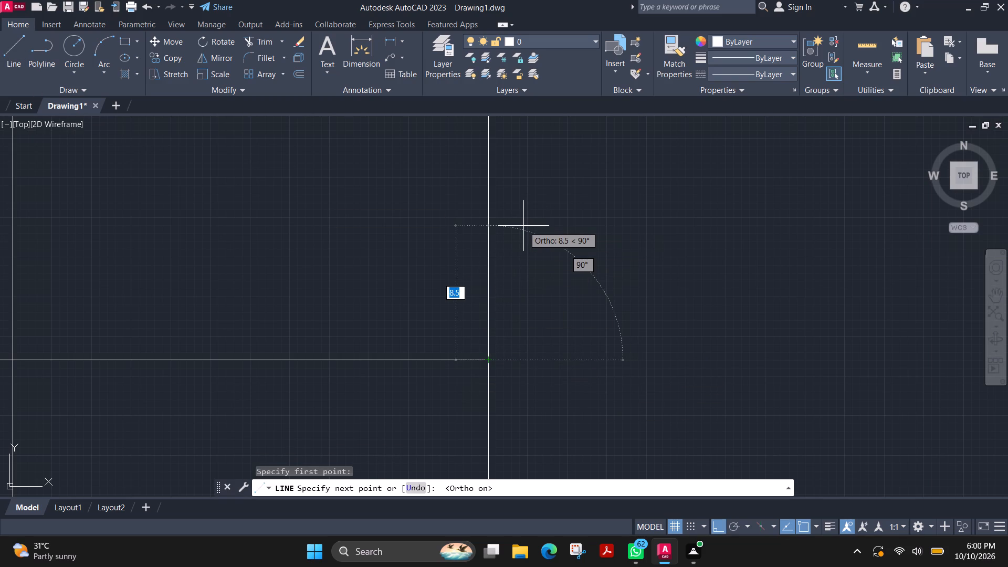
pyautogui.press('8')
pyautogui.press('Return')
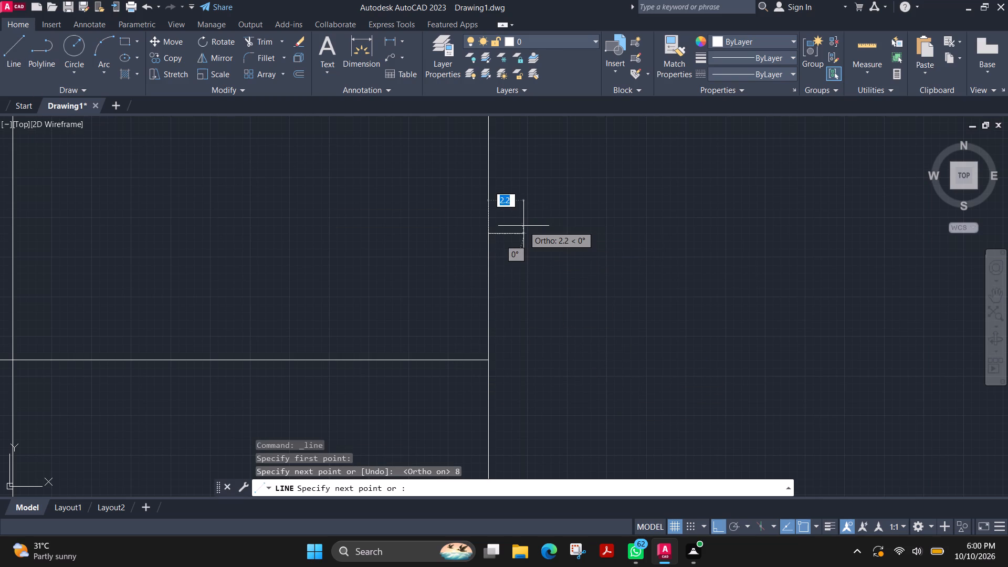
pyautogui.scroll(-3, 523, 226)
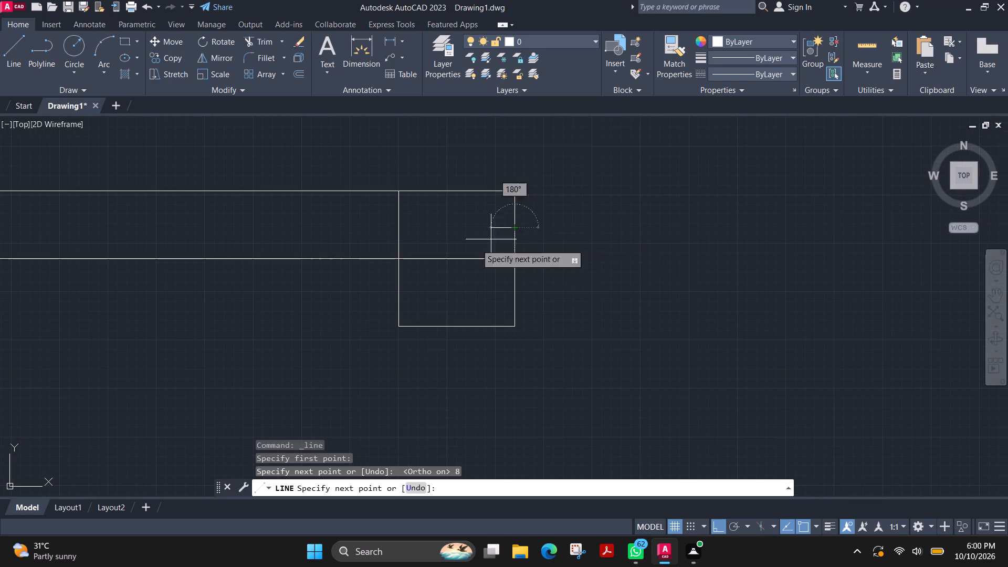
pyautogui.moveTo(235, 225); pyautogui.dragTo(583, 236, button='middle')
pyautogui.scroll(-2, 559, 247)
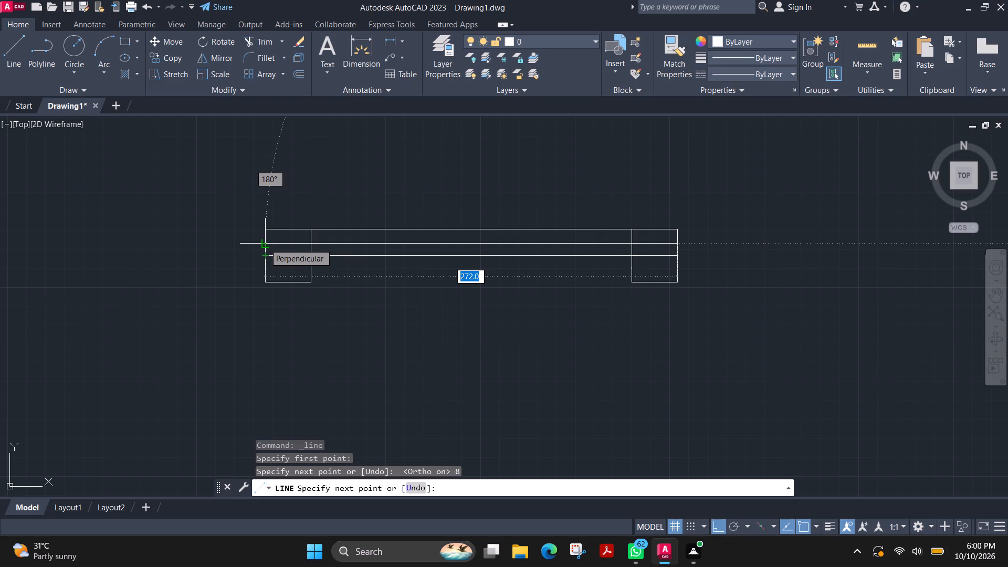
pyautogui.write('27')
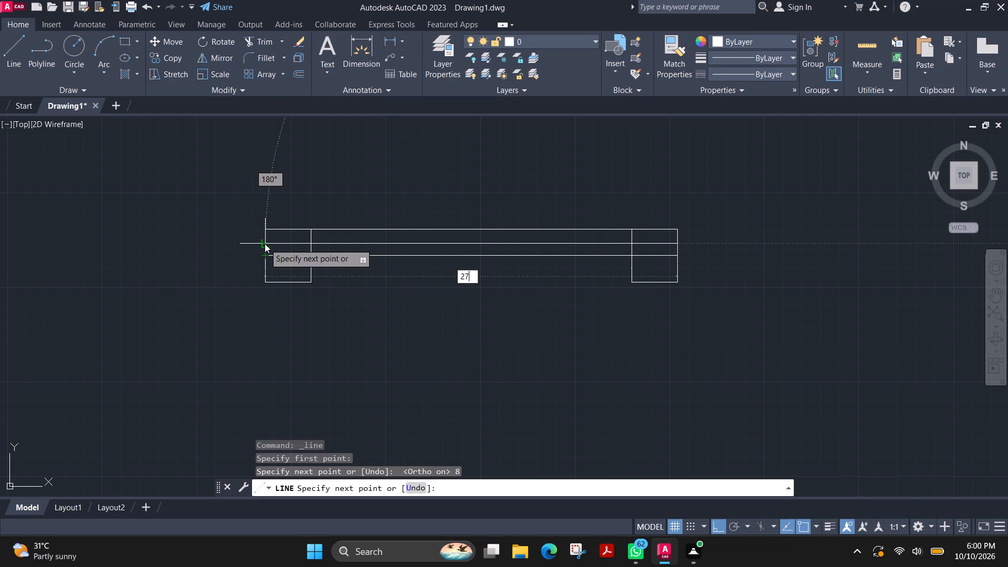
pyautogui.press('2')
pyautogui.press('Return')
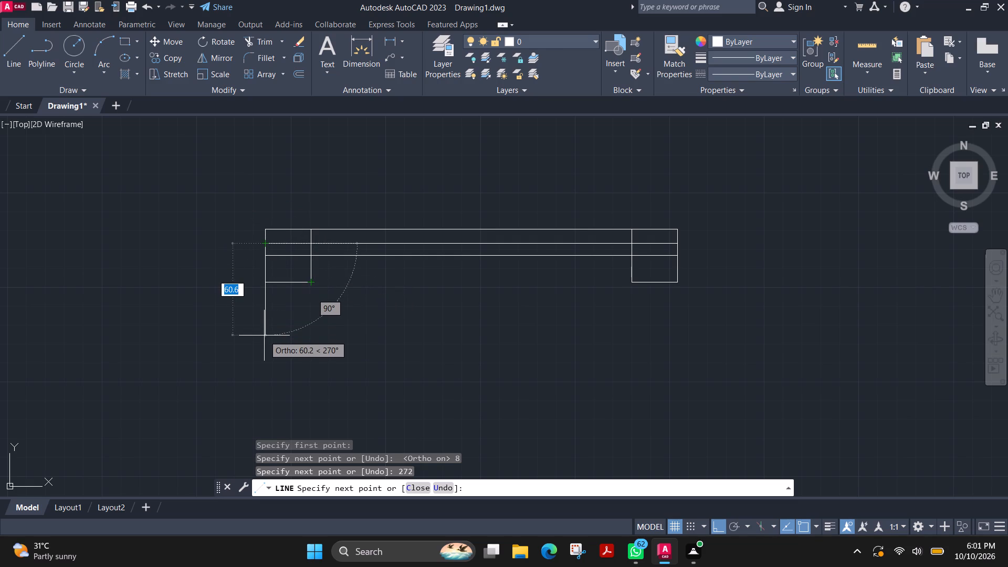
# Continue the line chain 16 mm down and 272 mm right to the second block's outer side, and end it there.
pyautogui.write('16')
pyautogui.press('Return')
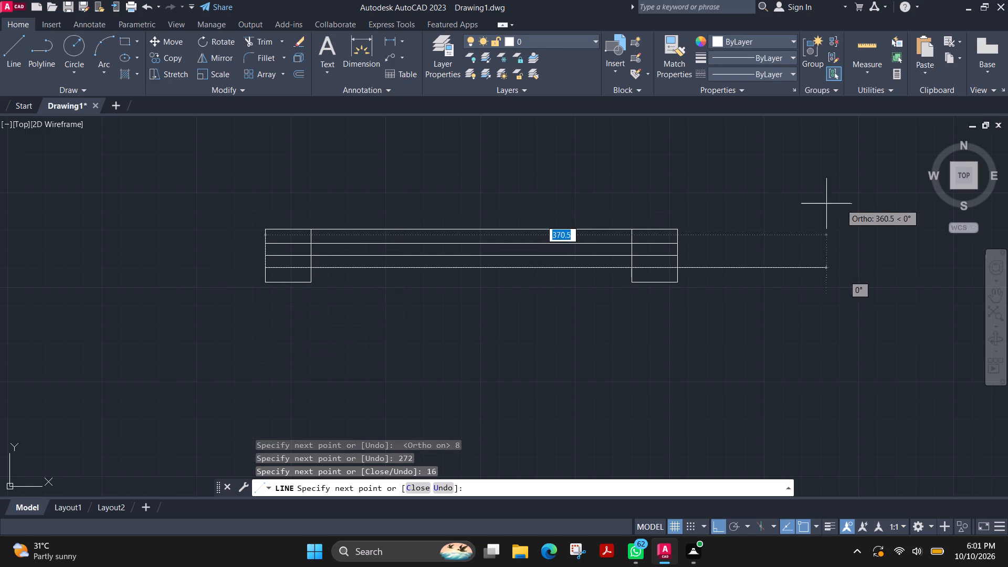
pyautogui.write('272')
pyautogui.press('Return')
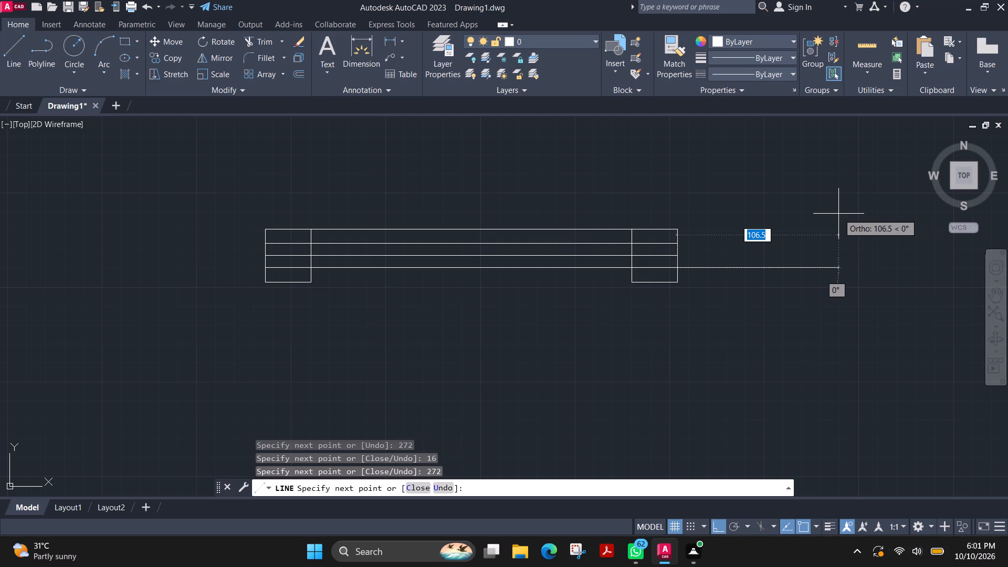
pyautogui.press('Escape')
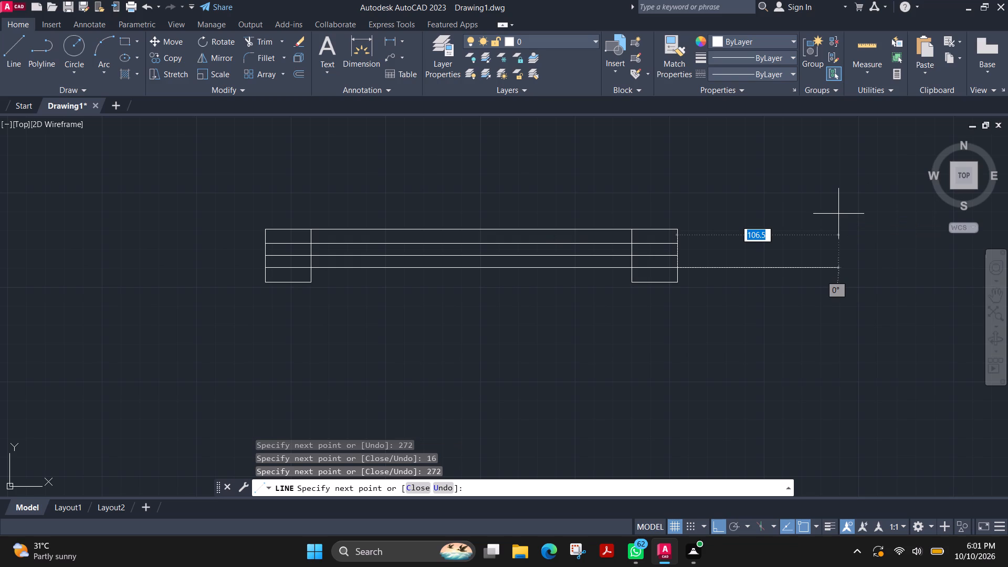
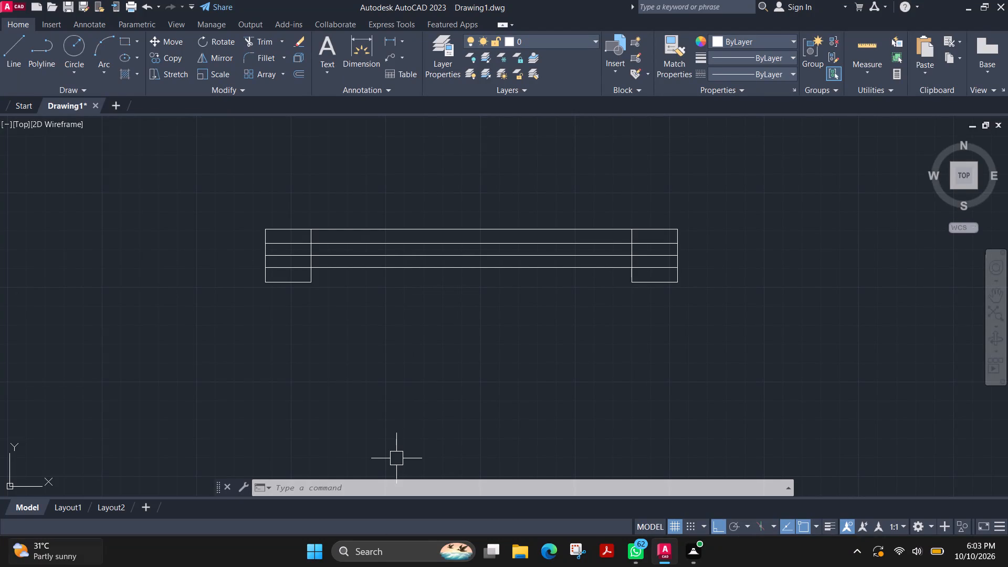
# Copy the first end block's two vertical sides and bottom edge 30 mm inward, from its lower outer corner to its lower inner corner.
pyautogui.click(325, 287)
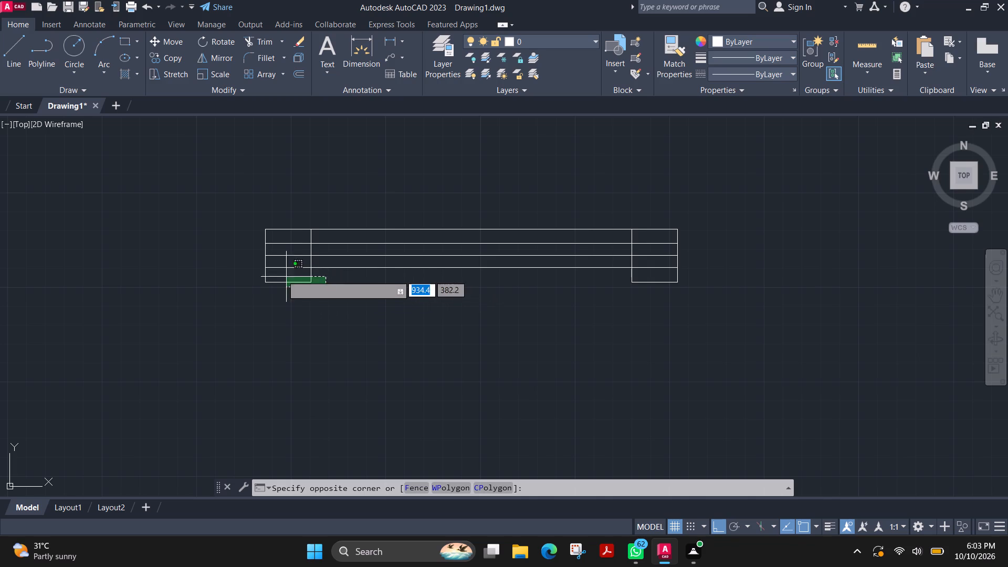
pyautogui.click(246, 274)
pyautogui.write('co')
pyautogui.press('Return')
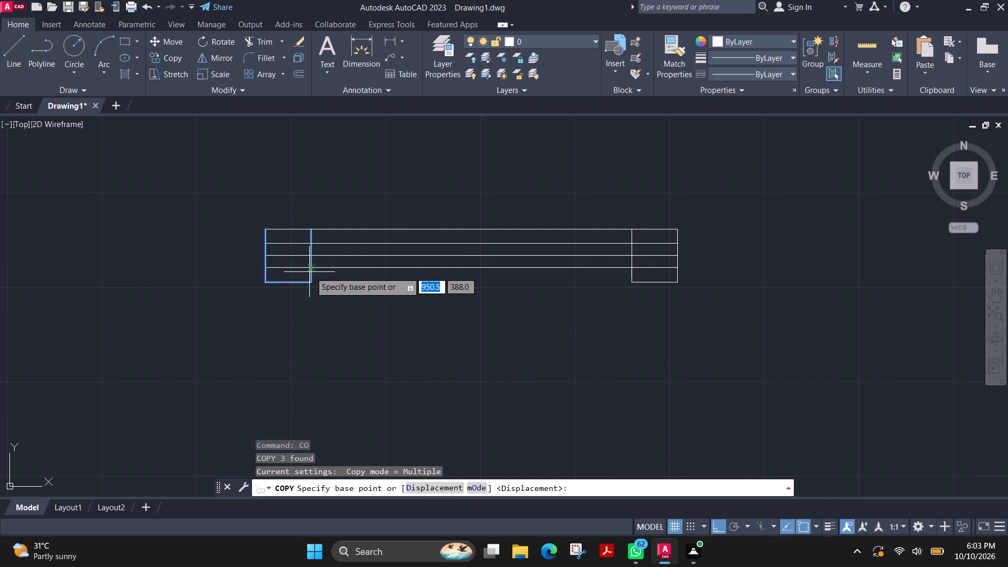
pyautogui.click(263, 281)
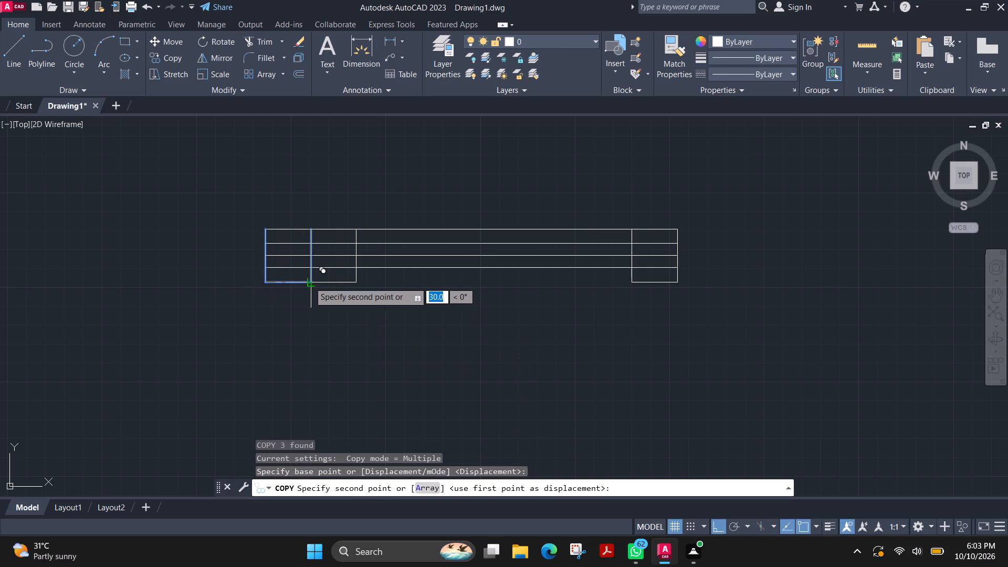
pyautogui.click(310, 282)
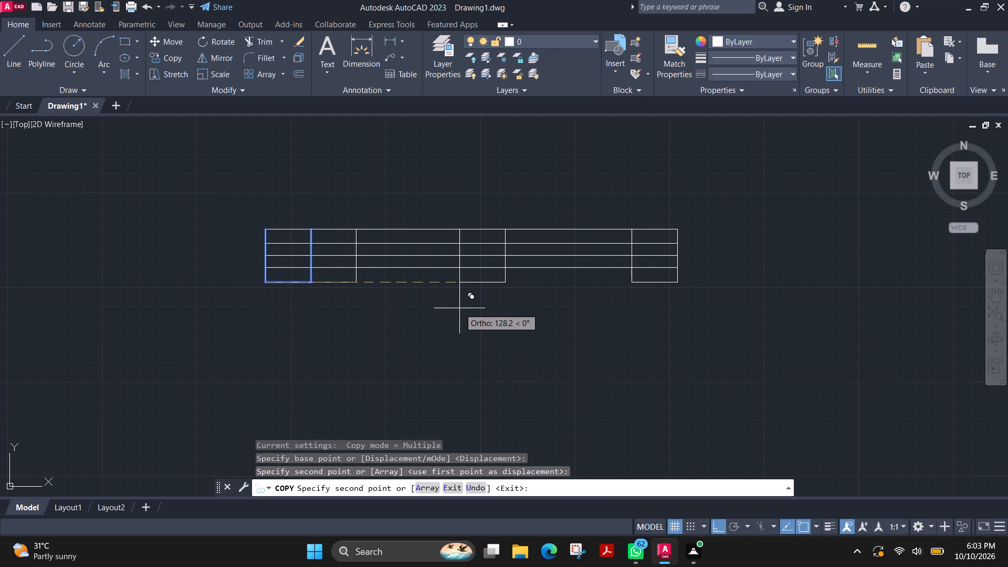
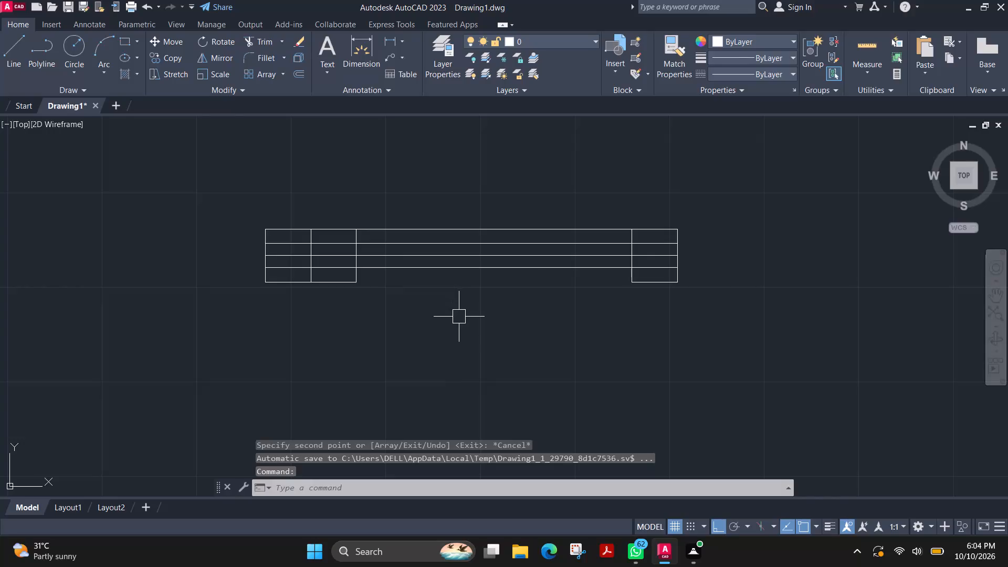
# Draw a closed 40 x 37 mm rectangle centred on the axis, beginning 18.5 mm upward along the copied block's inner side.
pyautogui.click(5, 52)
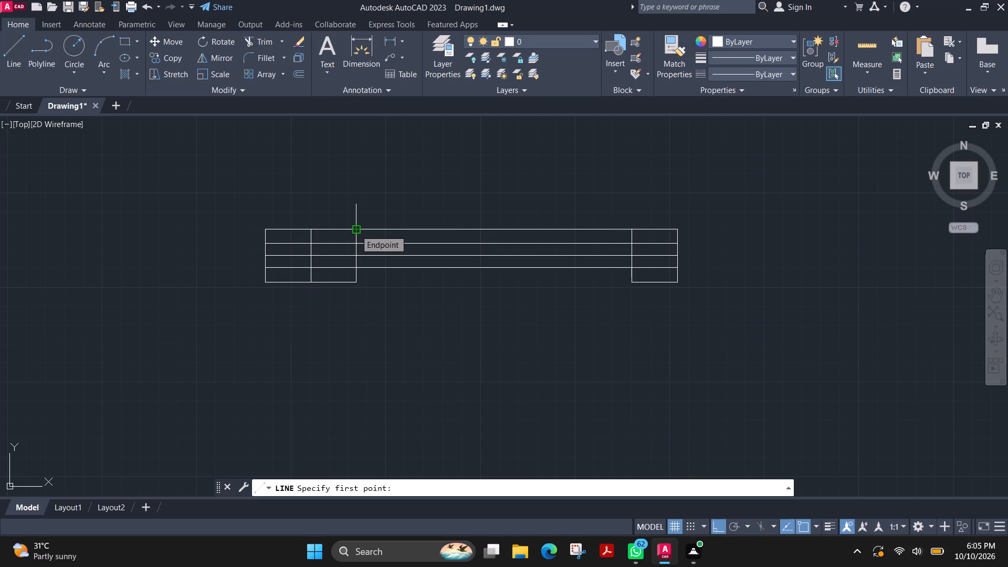
pyautogui.scroll(1, 348, 258)
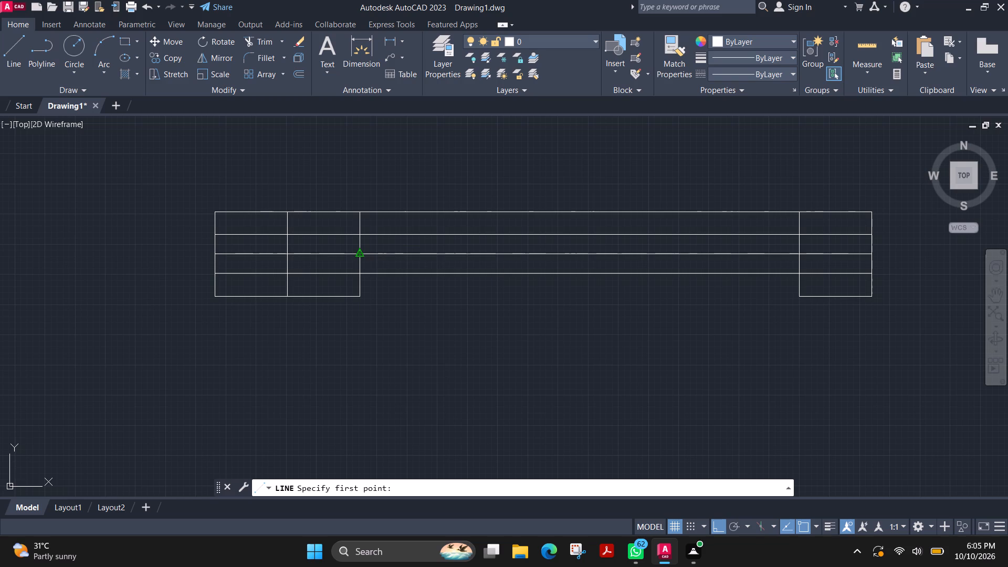
pyautogui.click(360, 254)
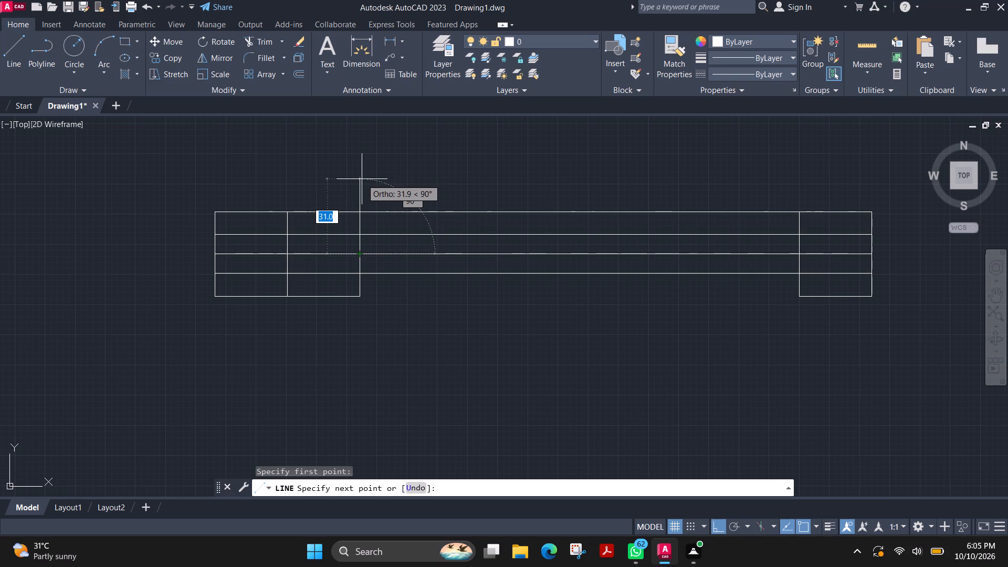
pyautogui.write('18.5')
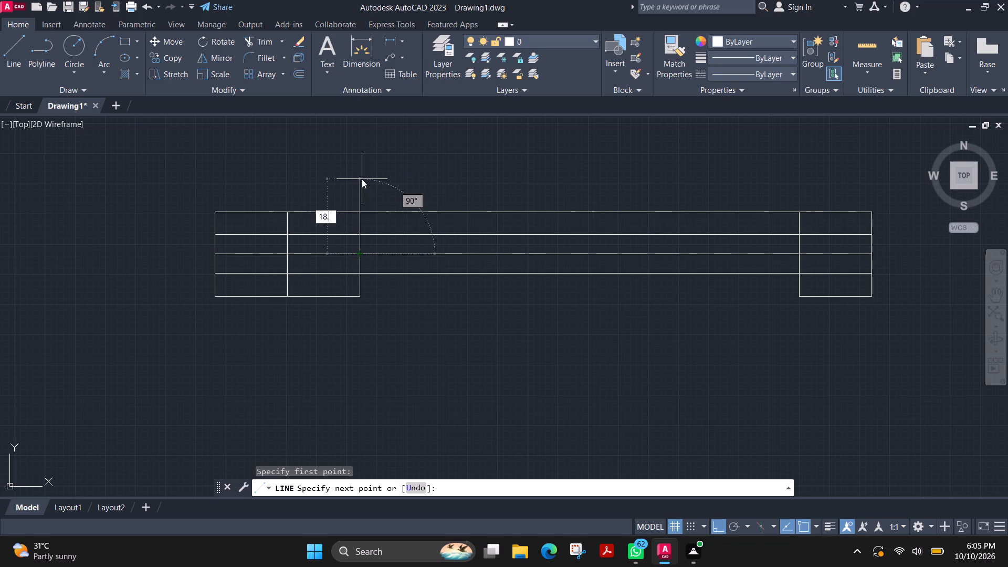
pyautogui.press('Return')
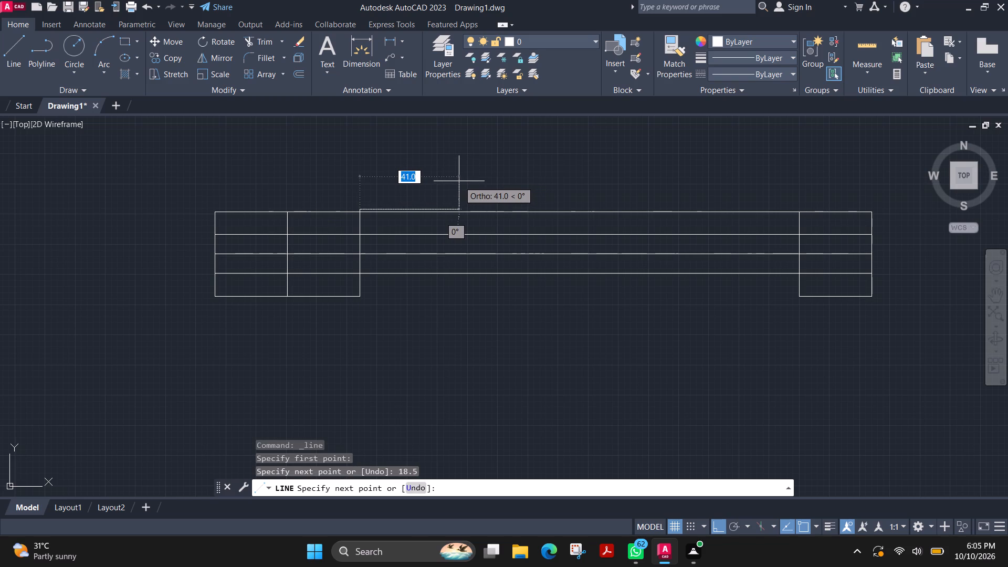
pyautogui.write('40')
pyautogui.press('Return')
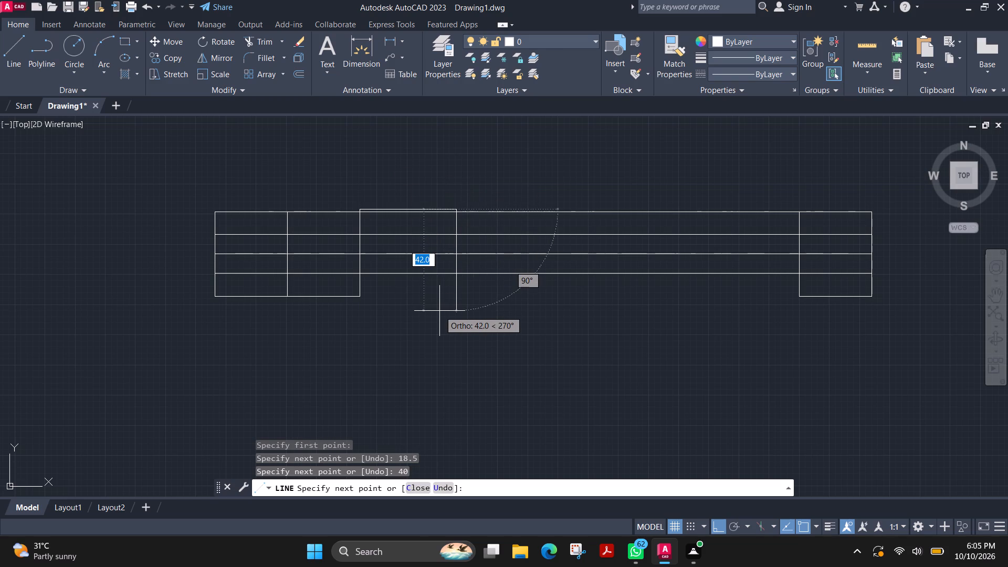
pyautogui.write('37')
pyautogui.press('Return')
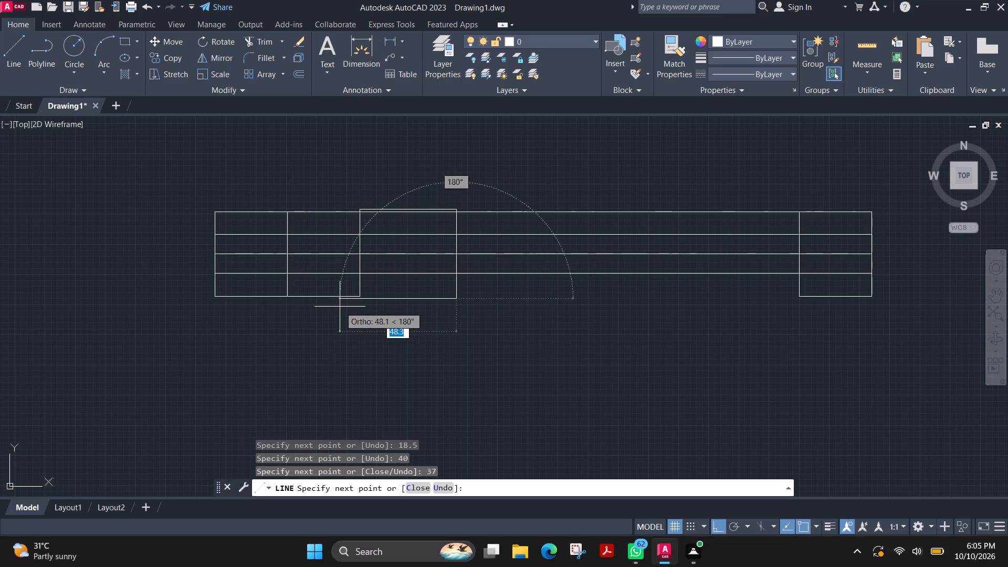
pyautogui.write('40')
pyautogui.press('Return')
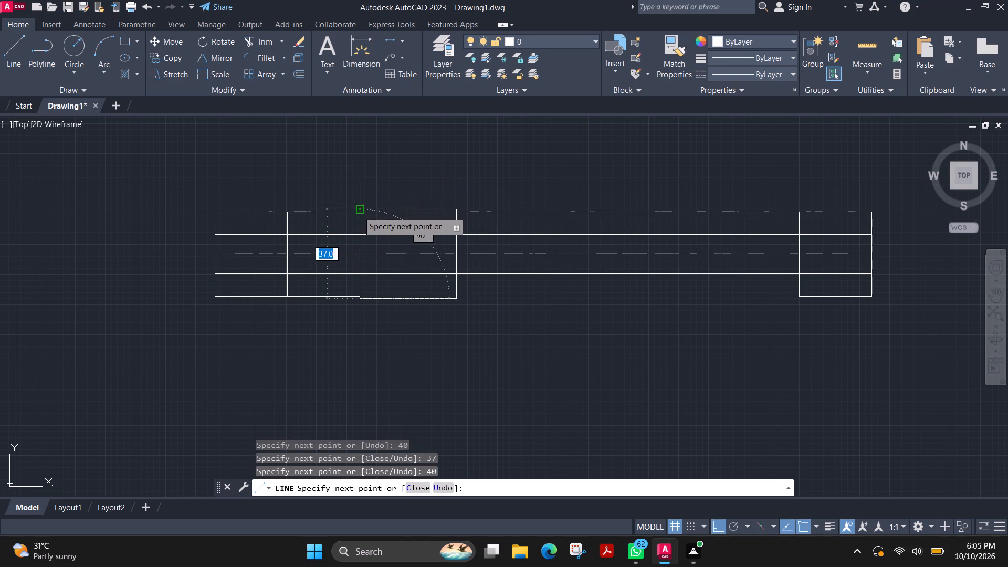
pyautogui.click(358, 212)
pyautogui.press('Escape')
# Check the height of the new rectangle's side with a dimension preview, without placing the dimension.
pyautogui.click(363, 48)
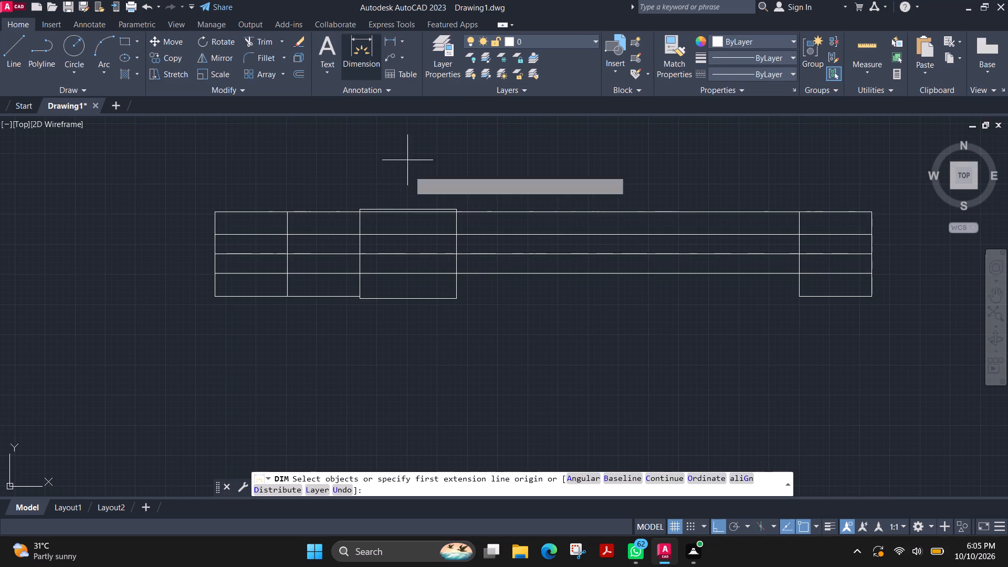
pyautogui.click(357, 208)
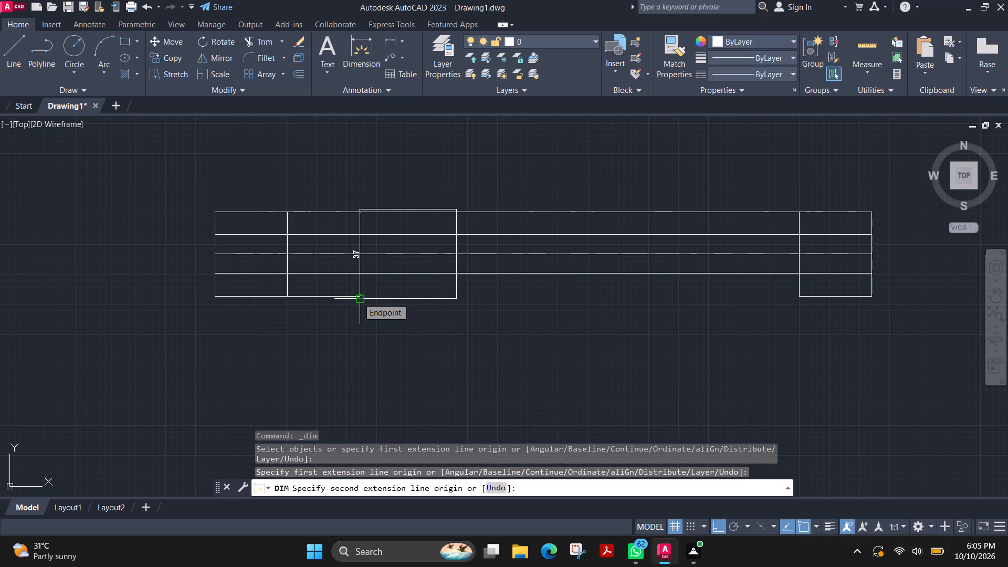
pyautogui.press('Escape')
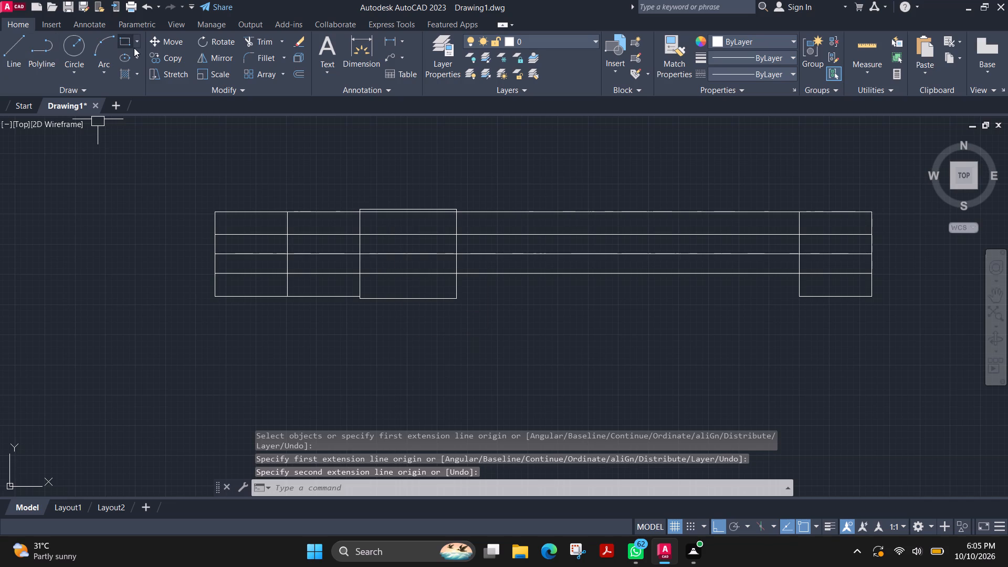
# Trim the strip and centre lines inside both end blocks, and the upper outer edge between the rectangle and the far block.
pyautogui.click(249, 41)
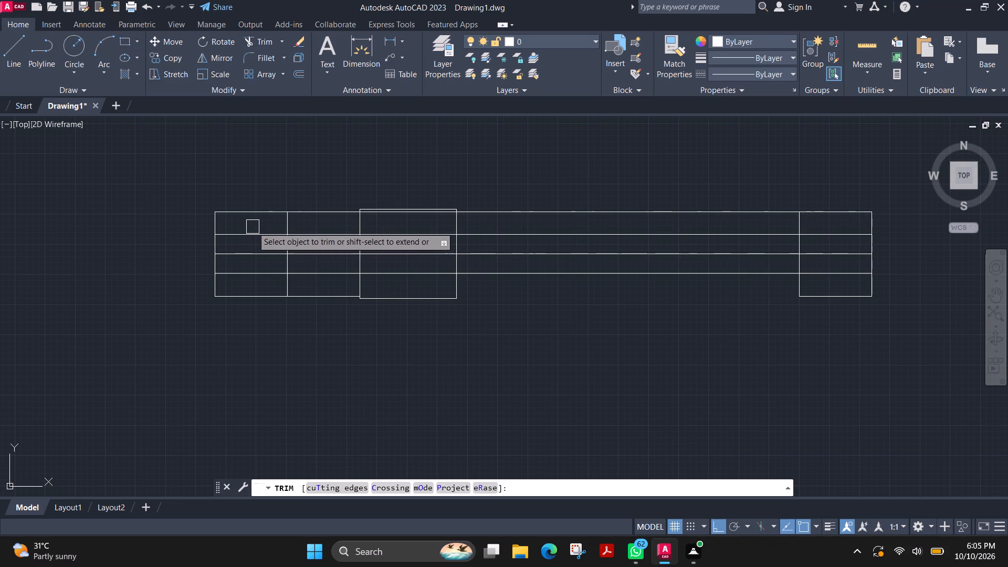
pyautogui.moveTo(254, 227); pyautogui.dragTo(259, 284)
pyautogui.moveTo(853, 279); pyautogui.dragTo(841, 251)
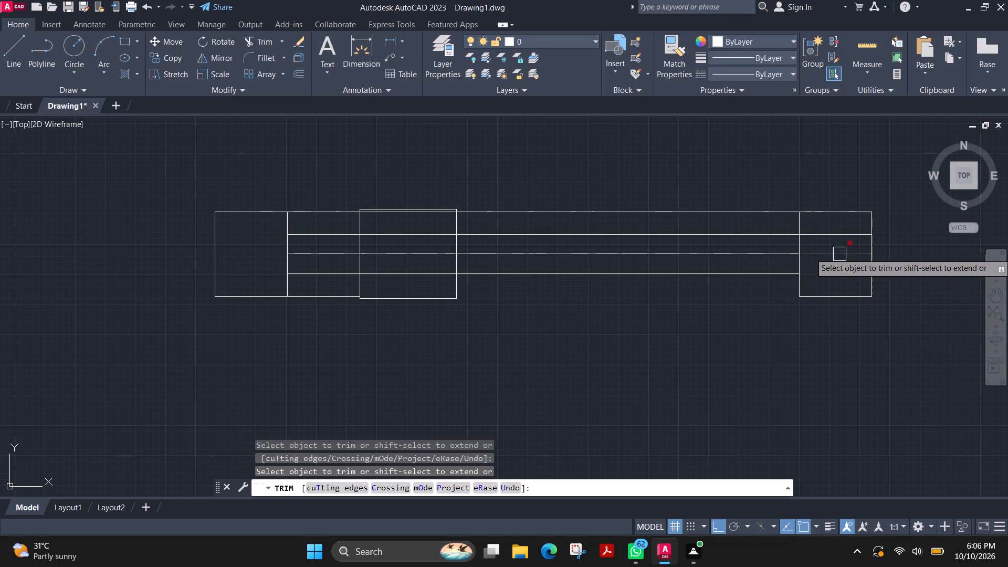
pyautogui.moveTo(841, 251); pyautogui.dragTo(843, 236)
pyautogui.click(843, 236)
pyautogui.click(836, 256)
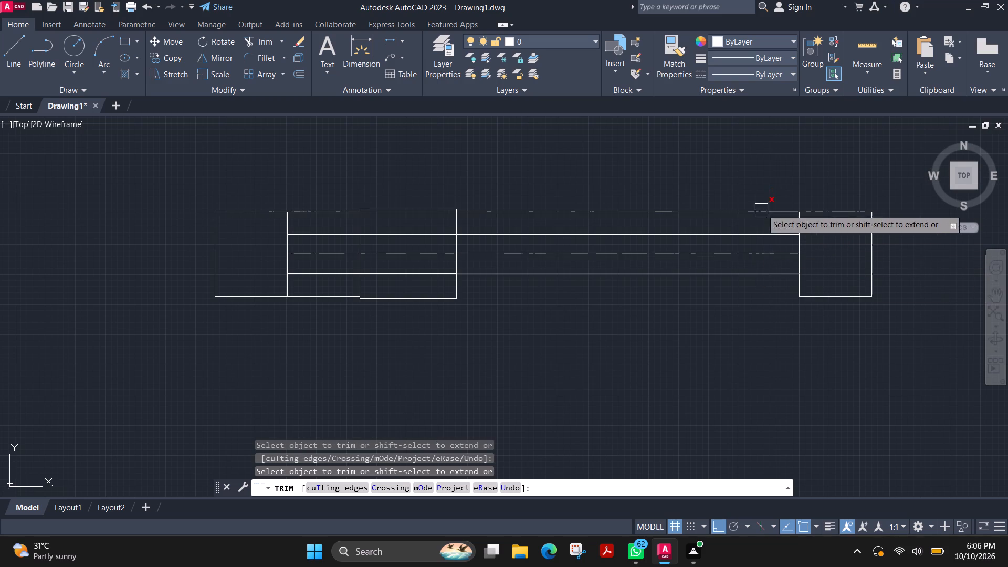
pyautogui.moveTo(764, 187); pyautogui.dragTo(674, 217)
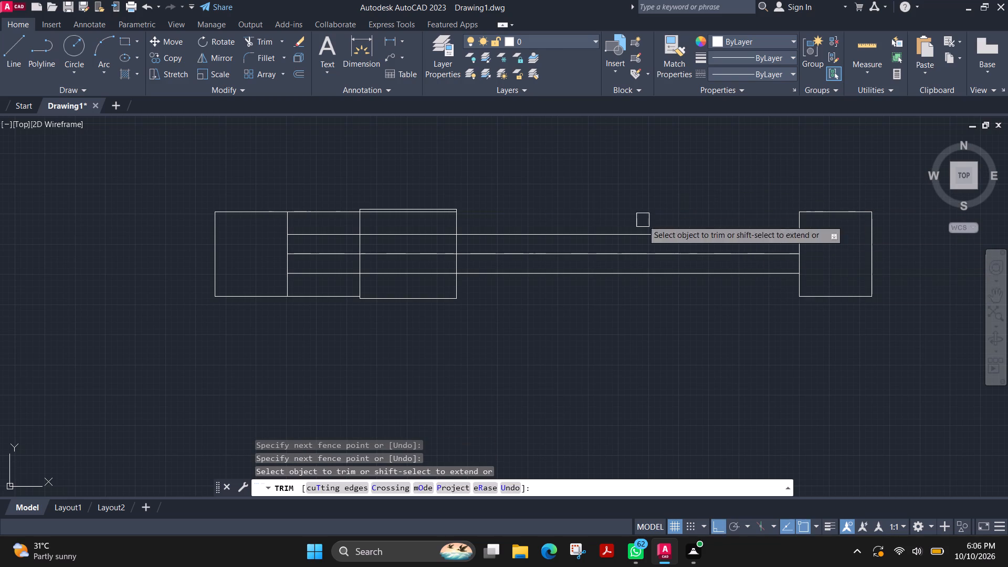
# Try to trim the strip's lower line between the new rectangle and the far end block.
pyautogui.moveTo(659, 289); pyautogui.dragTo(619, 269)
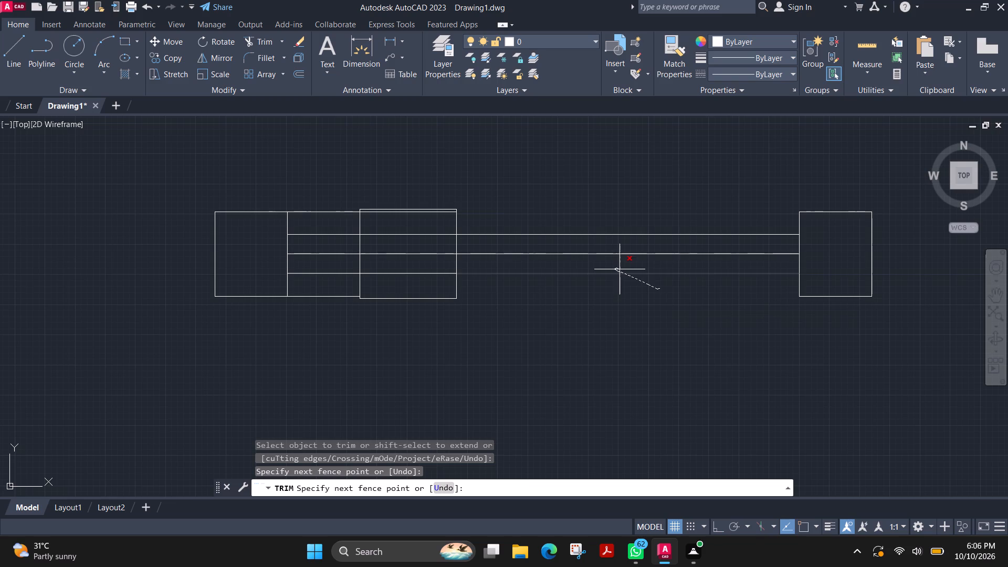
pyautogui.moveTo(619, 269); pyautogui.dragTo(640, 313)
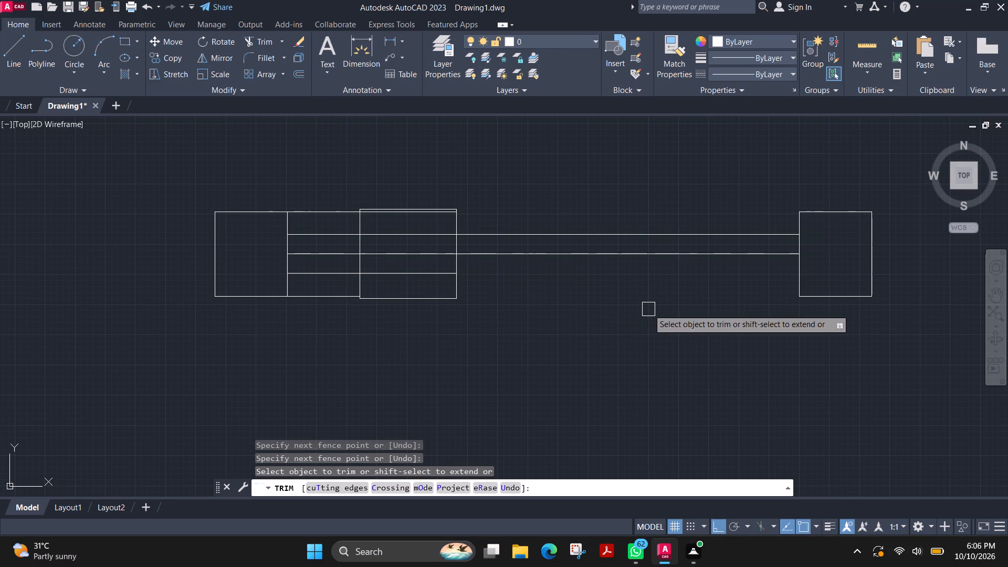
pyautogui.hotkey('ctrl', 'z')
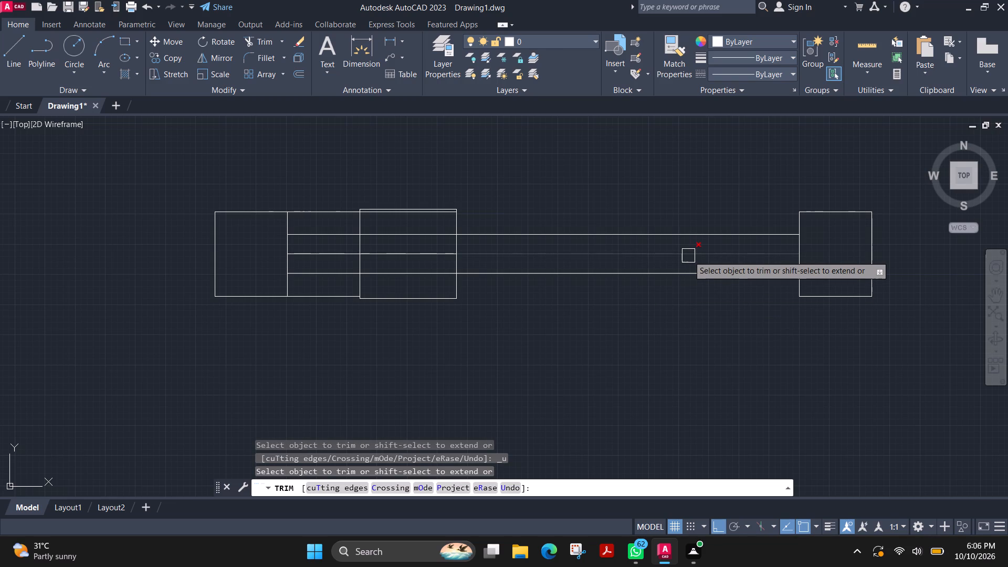
# Trim away the centre line in all three sections between the two end blocks.
pyautogui.click(688, 256)
pyautogui.click(424, 255)
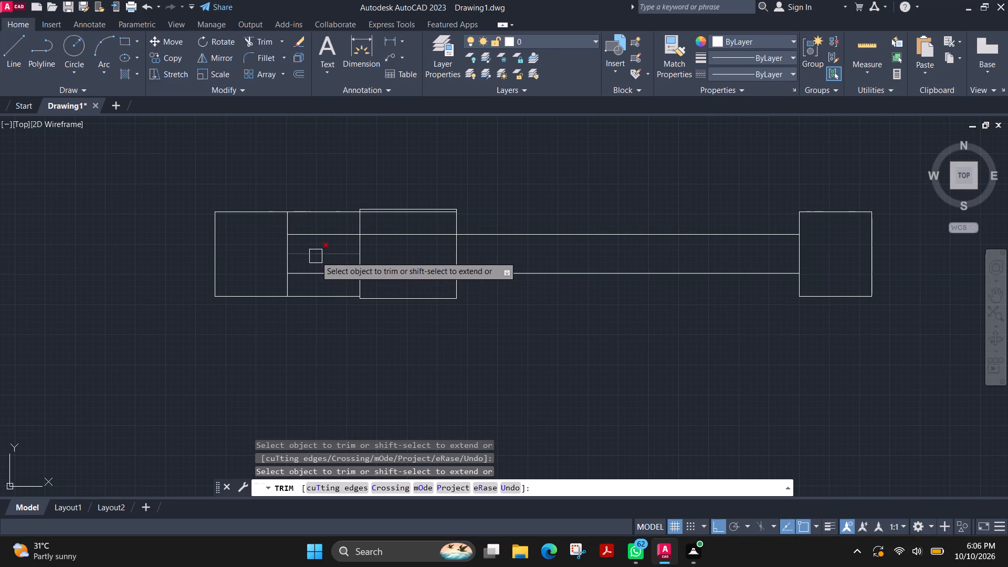
pyautogui.click(318, 256)
# Trim the leftover outer edge inside the rectangle and the upper and lower edges between it and the first end block.
pyautogui.scroll(4, 393, 222)
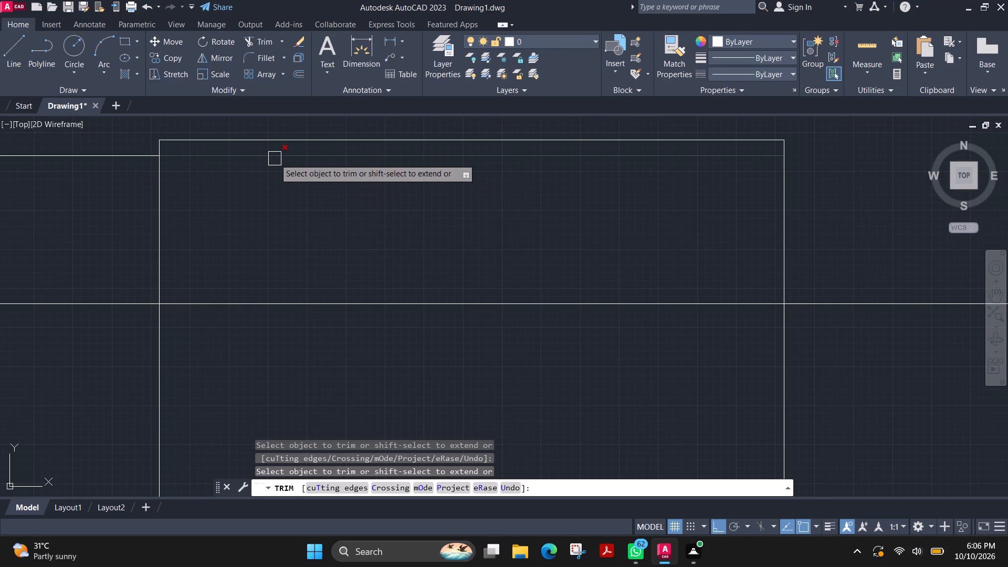
pyautogui.click(275, 159)
pyautogui.scroll(-4, 121, 193)
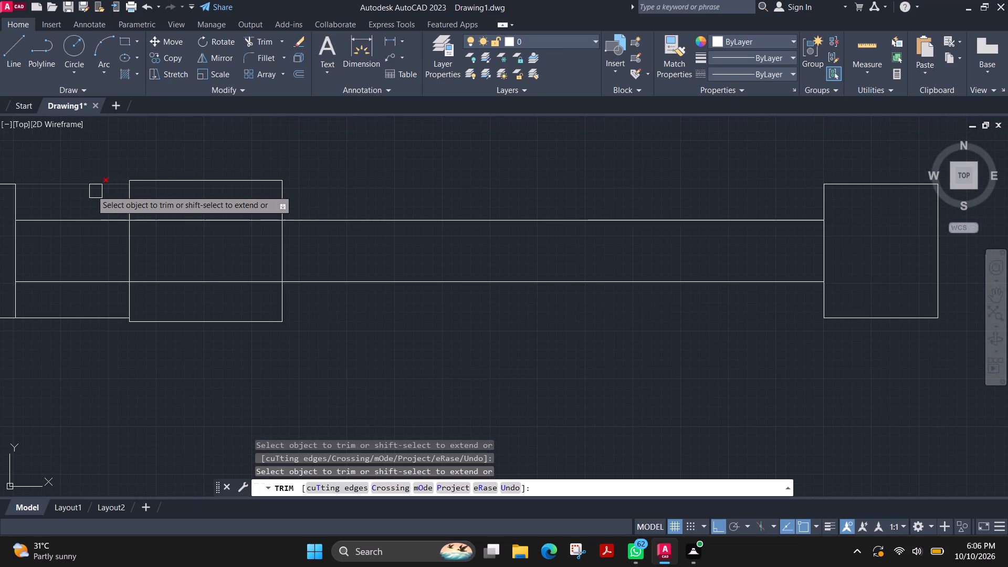
pyautogui.click(84, 185)
pyautogui.click(94, 318)
pyautogui.scroll(-2, 216, 279)
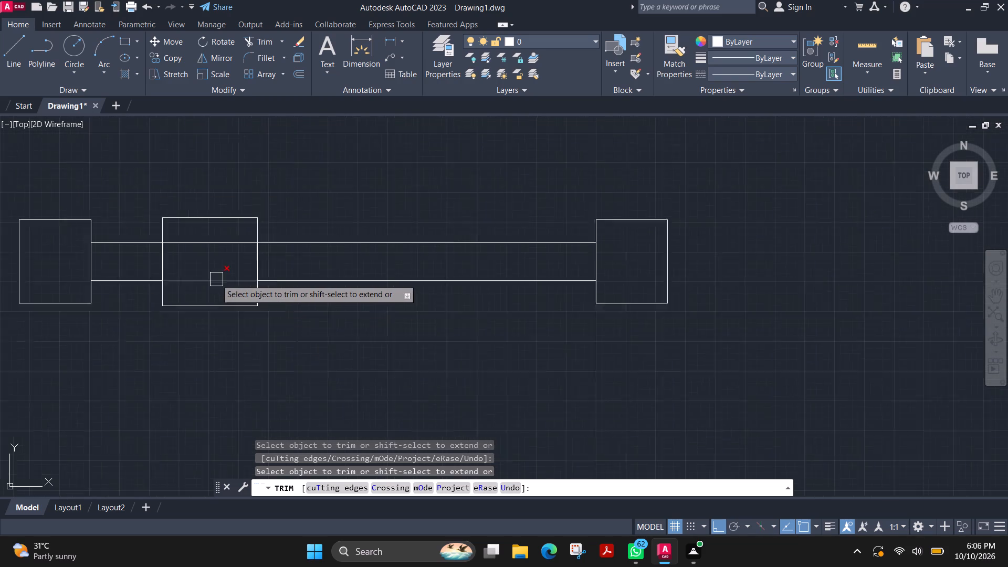
pyautogui.scroll(1, 187, 274)
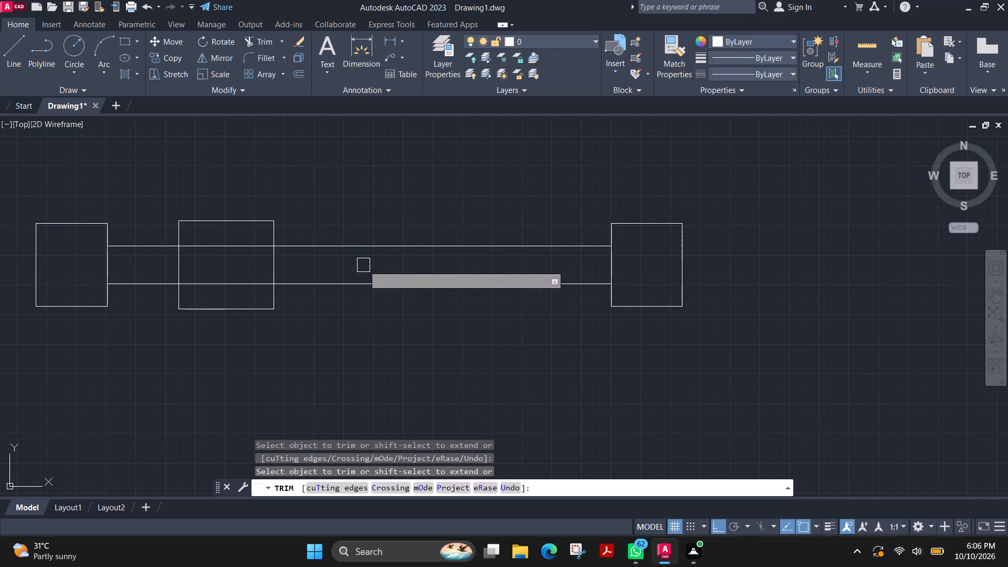
pyautogui.press('Escape')
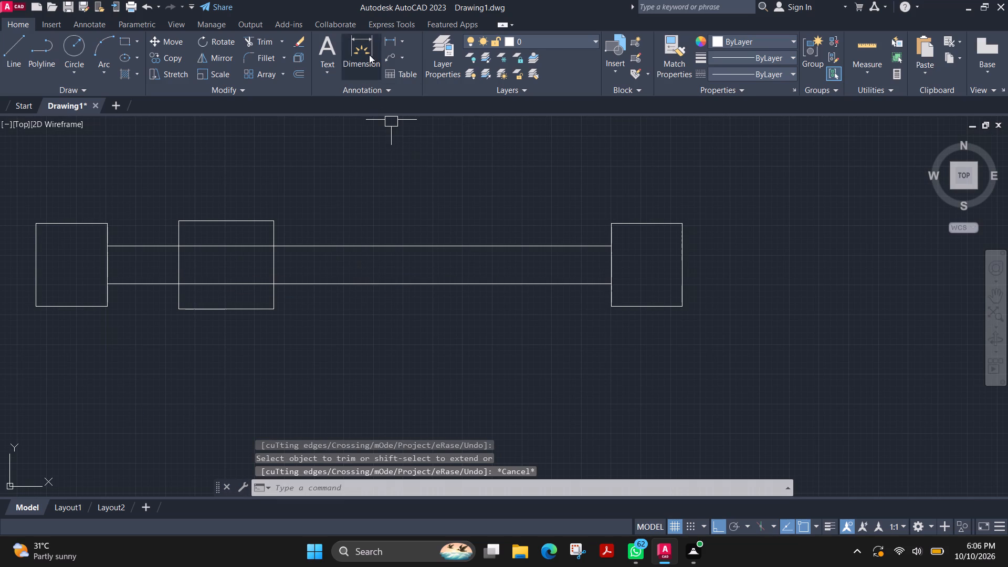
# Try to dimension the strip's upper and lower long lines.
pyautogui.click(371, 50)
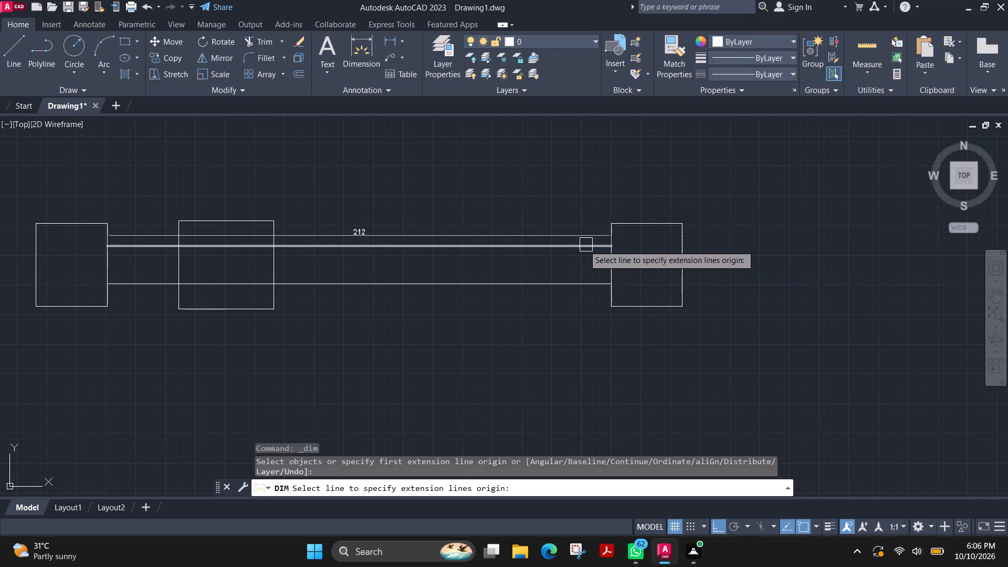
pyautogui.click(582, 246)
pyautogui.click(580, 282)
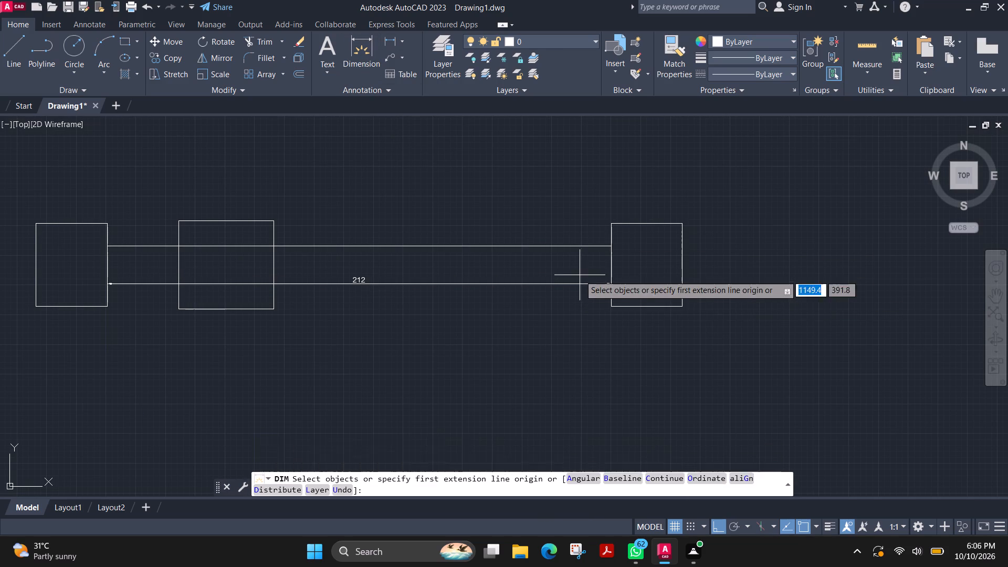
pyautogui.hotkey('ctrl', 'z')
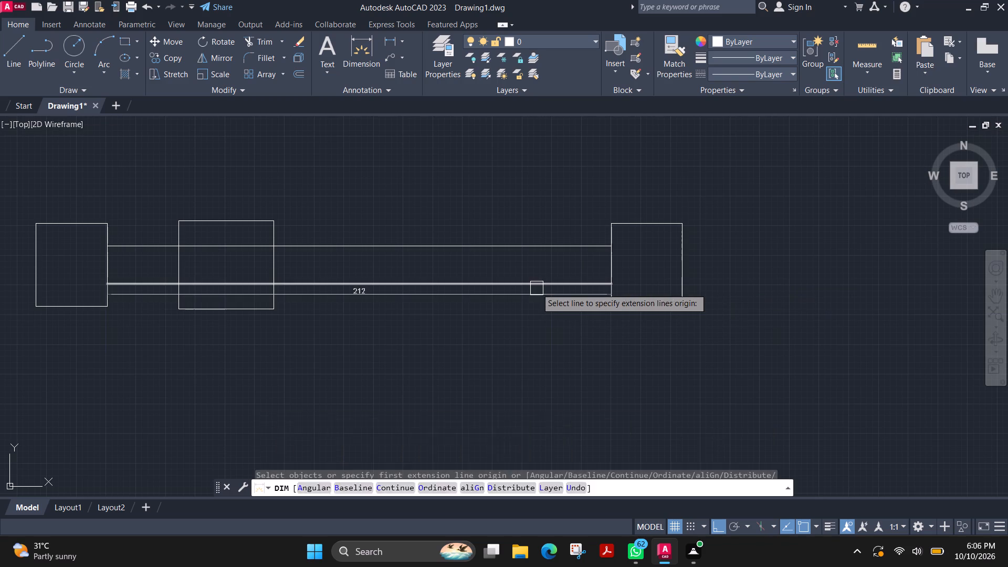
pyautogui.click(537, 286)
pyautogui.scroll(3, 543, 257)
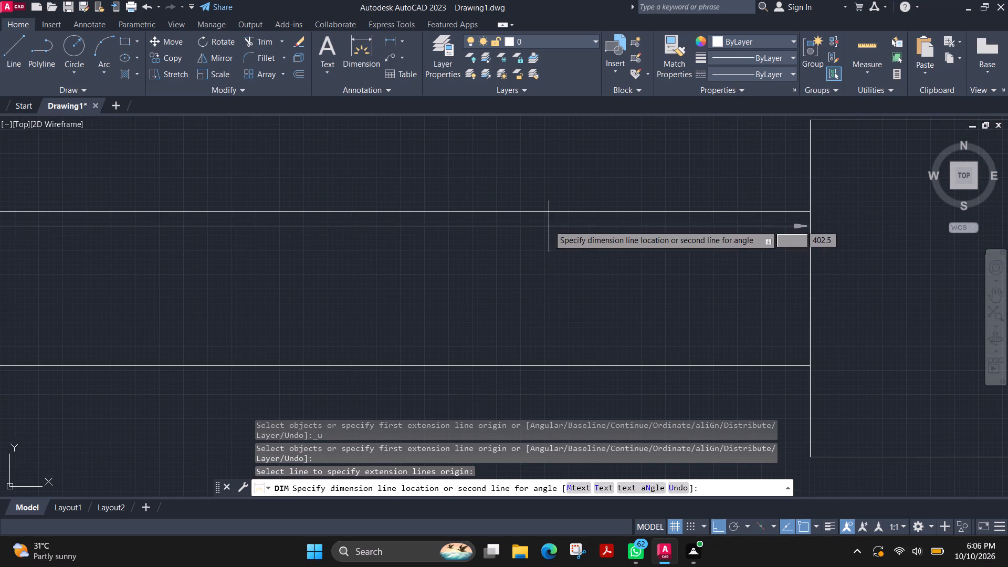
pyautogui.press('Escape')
# Draw a 469 mm line upward from the first end block's lower outer corner, continuing with a horizontal line from its top over the part.
pyautogui.scroll(-2, 526, 285)
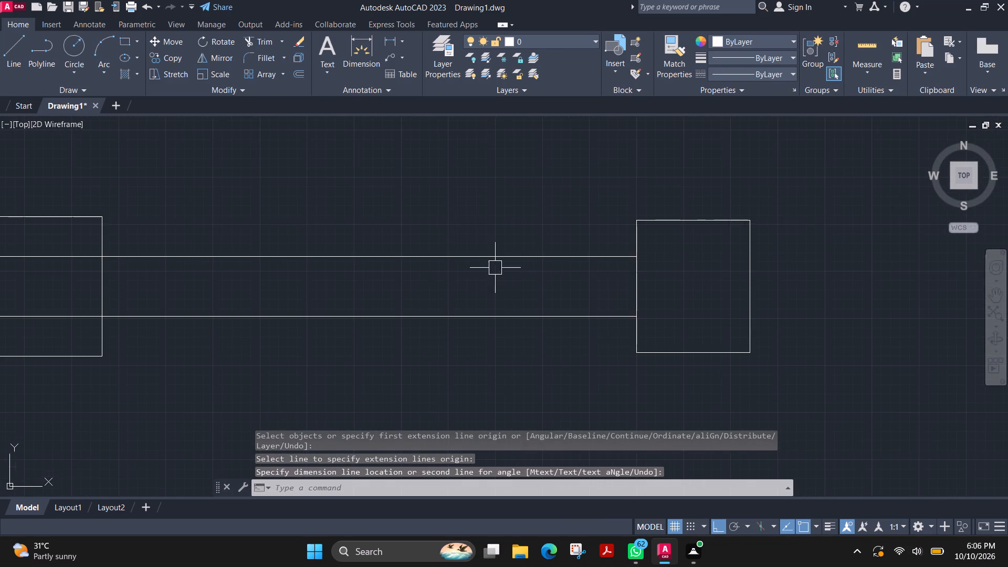
pyautogui.scroll(-2, 392, 300)
pyautogui.scroll(3, 248, 353)
pyautogui.scroll(-3, 225, 268)
pyautogui.scroll(1, 224, 261)
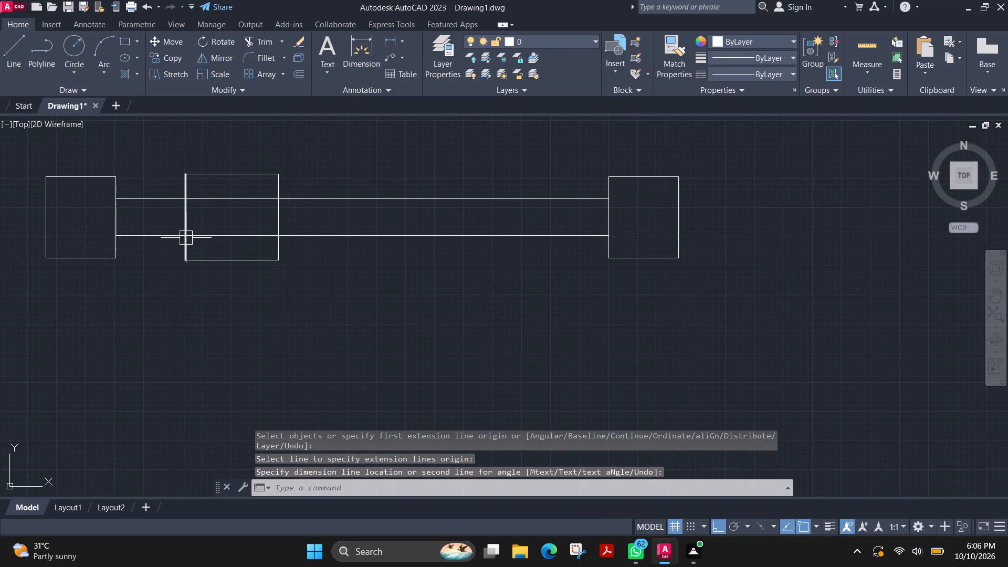
pyautogui.moveTo(187, 238); pyautogui.dragTo(287, 300, button='middle')
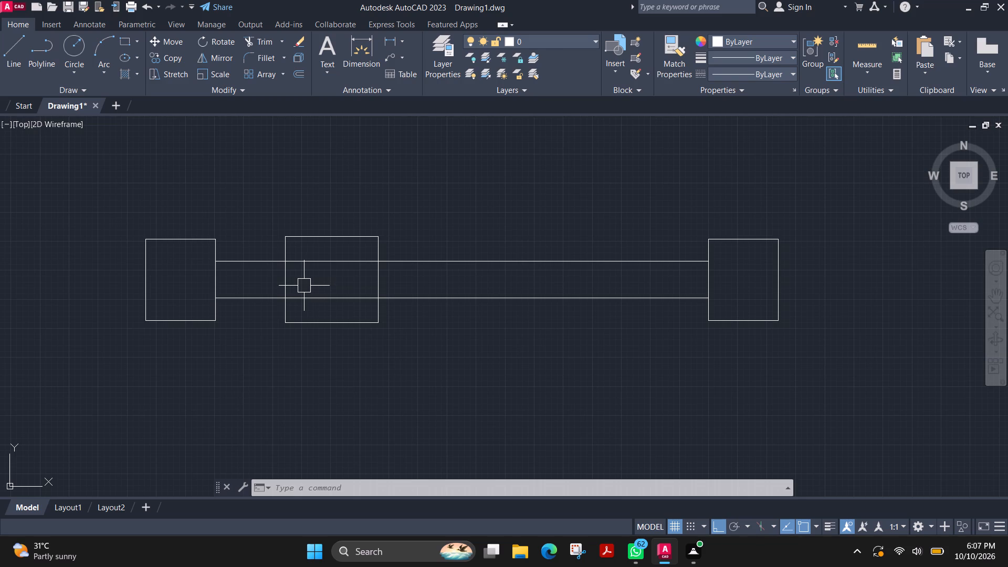
pyautogui.click(16, 46)
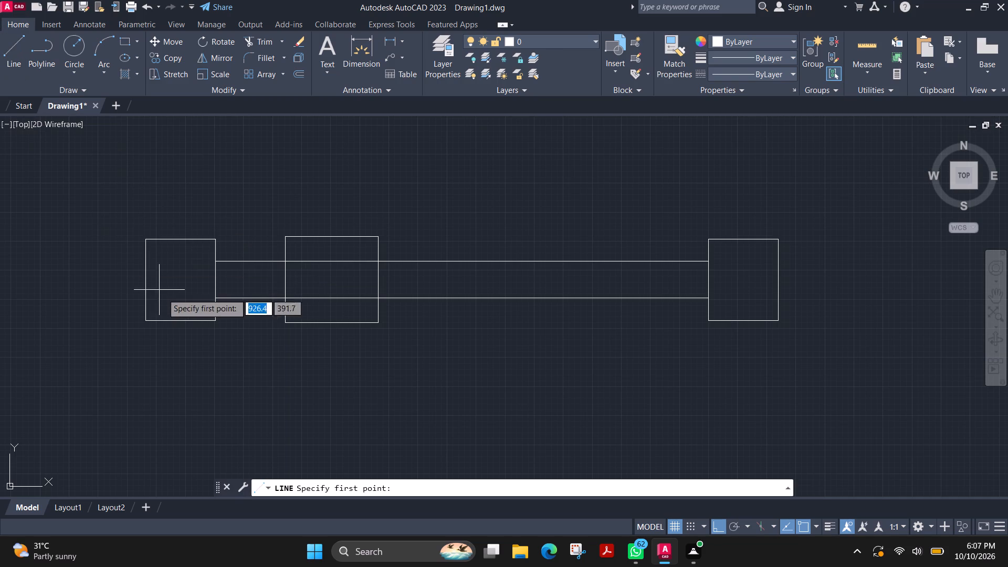
pyautogui.click(145, 321)
pyautogui.scroll(-2, 149, 192)
pyautogui.moveTo(149, 186); pyautogui.dragTo(149, 197, button='middle')
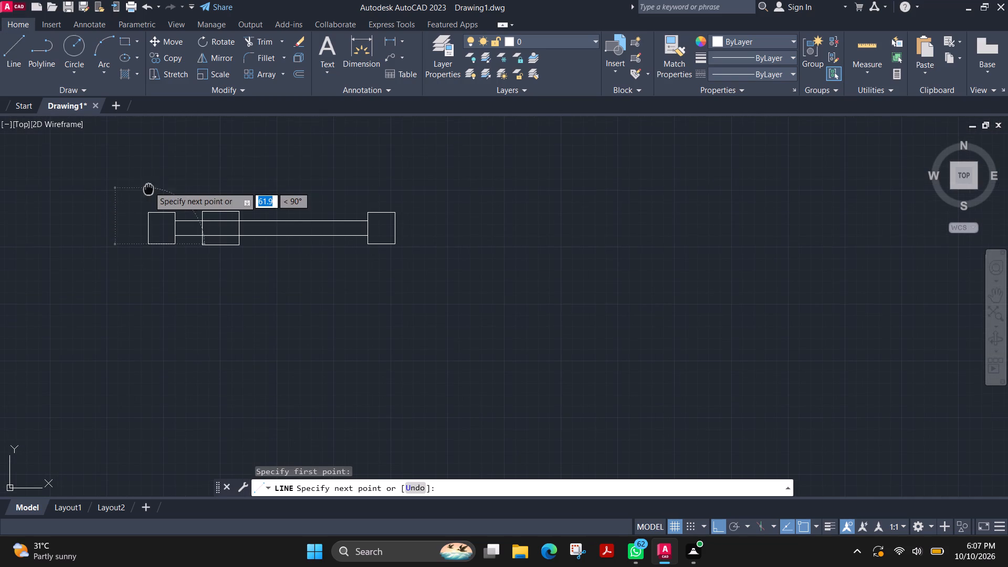
pyautogui.moveTo(149, 197); pyautogui.dragTo(154, 480, button='middle')
pyautogui.scroll(-1, 151, 355)
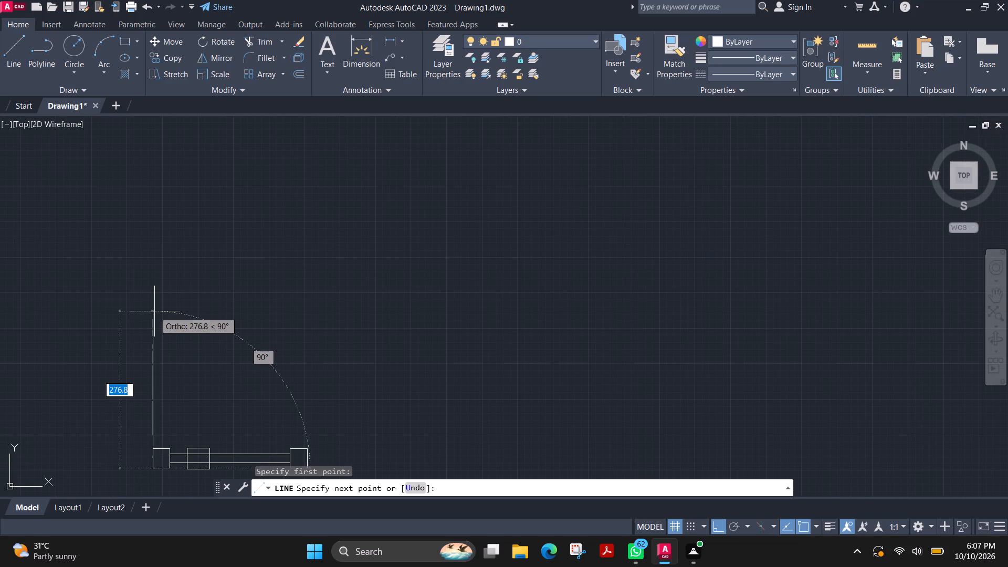
pyautogui.write('469')
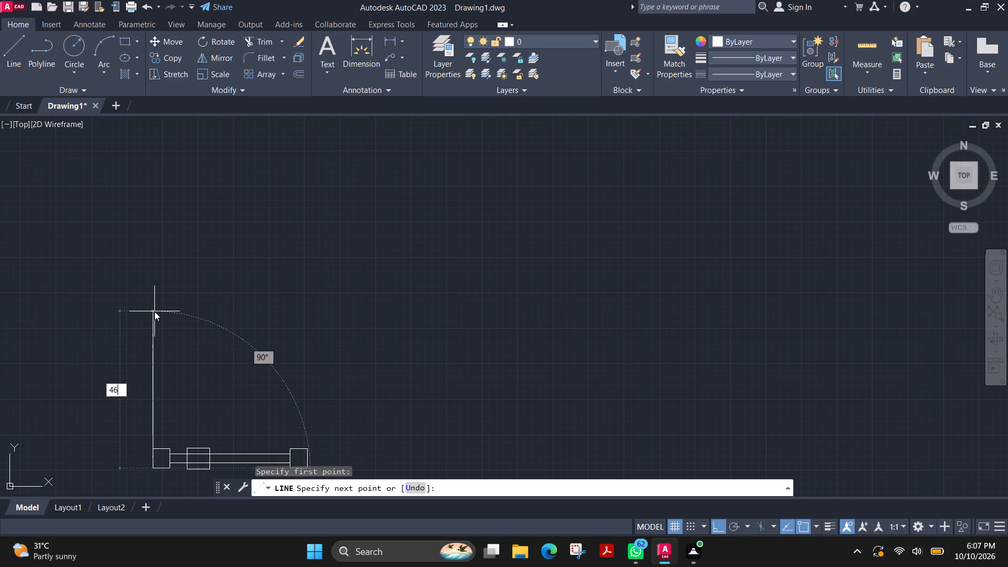
pyautogui.press('Return')
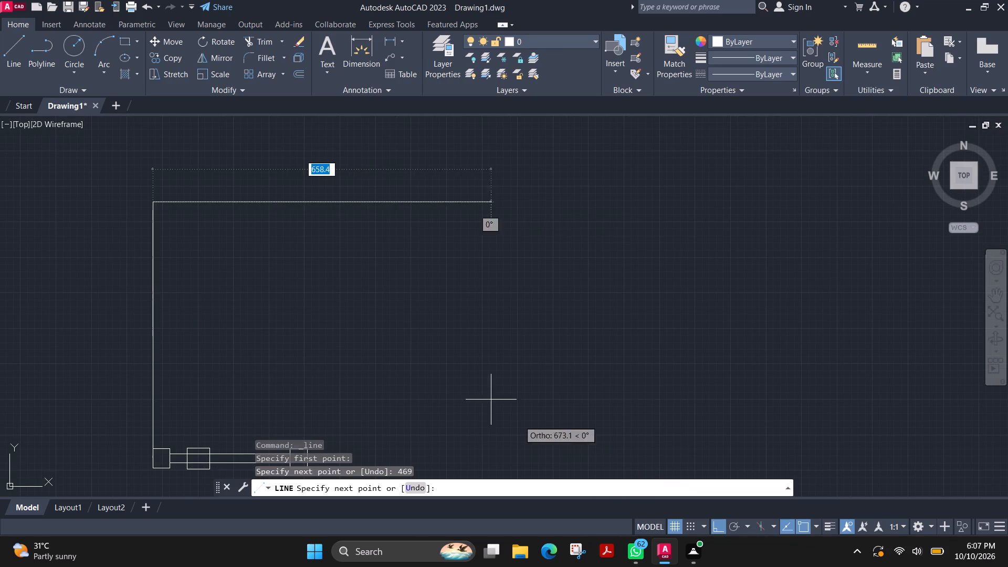
pyautogui.click(435, 298)
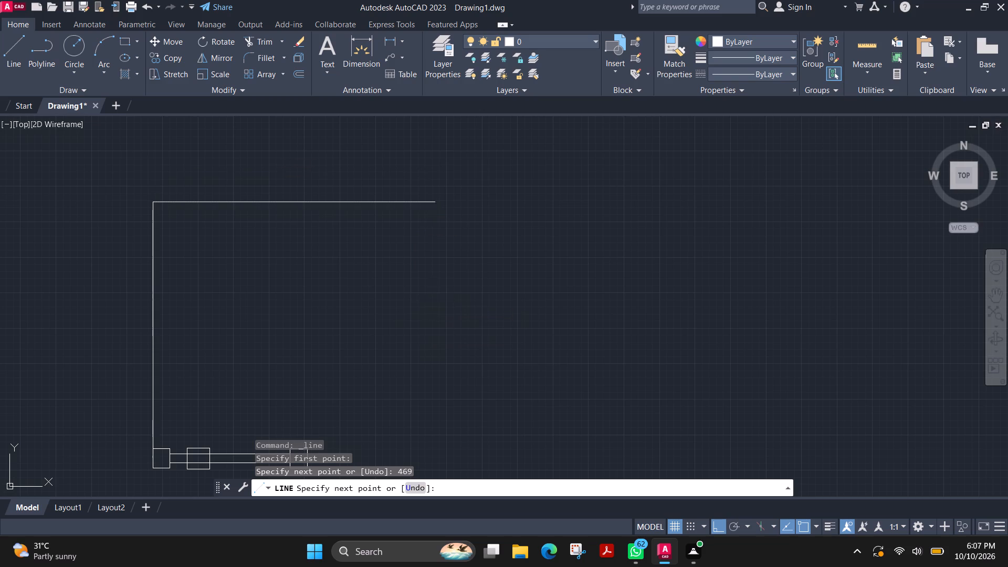
pyautogui.press('Escape')
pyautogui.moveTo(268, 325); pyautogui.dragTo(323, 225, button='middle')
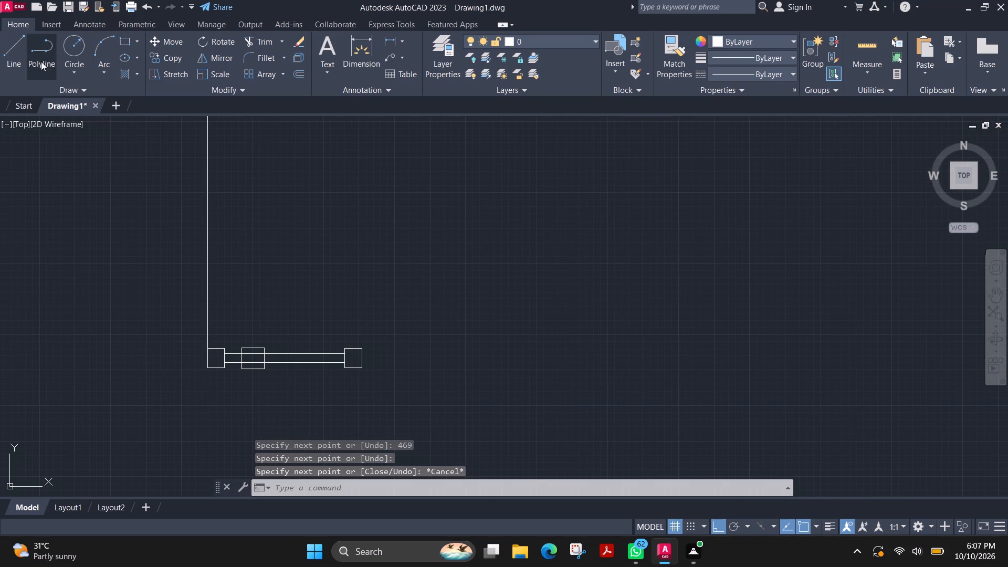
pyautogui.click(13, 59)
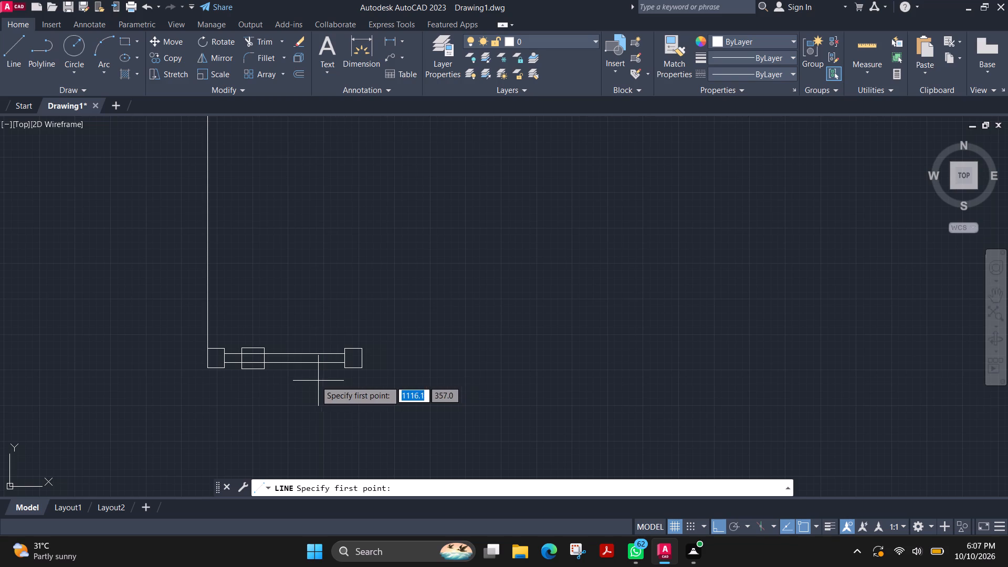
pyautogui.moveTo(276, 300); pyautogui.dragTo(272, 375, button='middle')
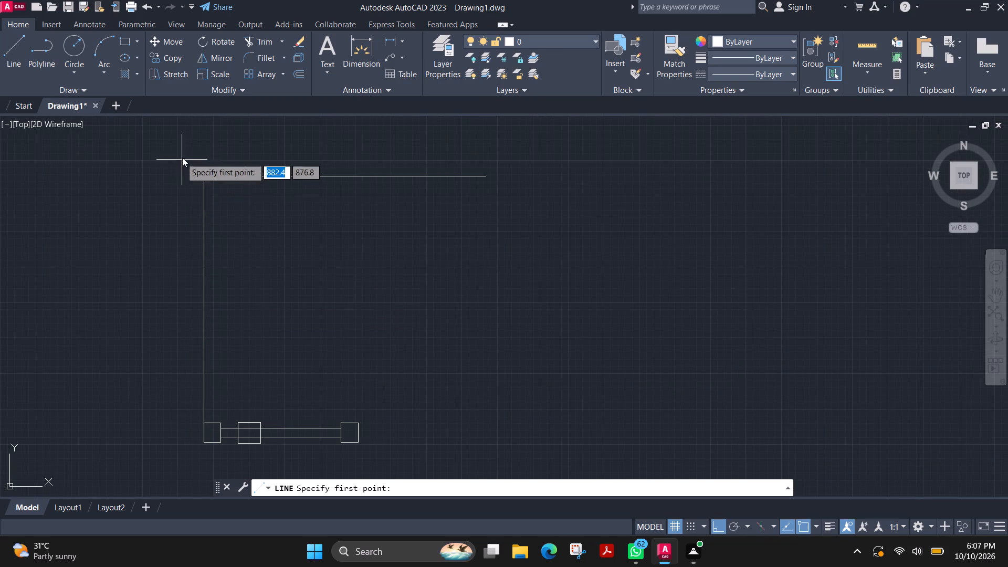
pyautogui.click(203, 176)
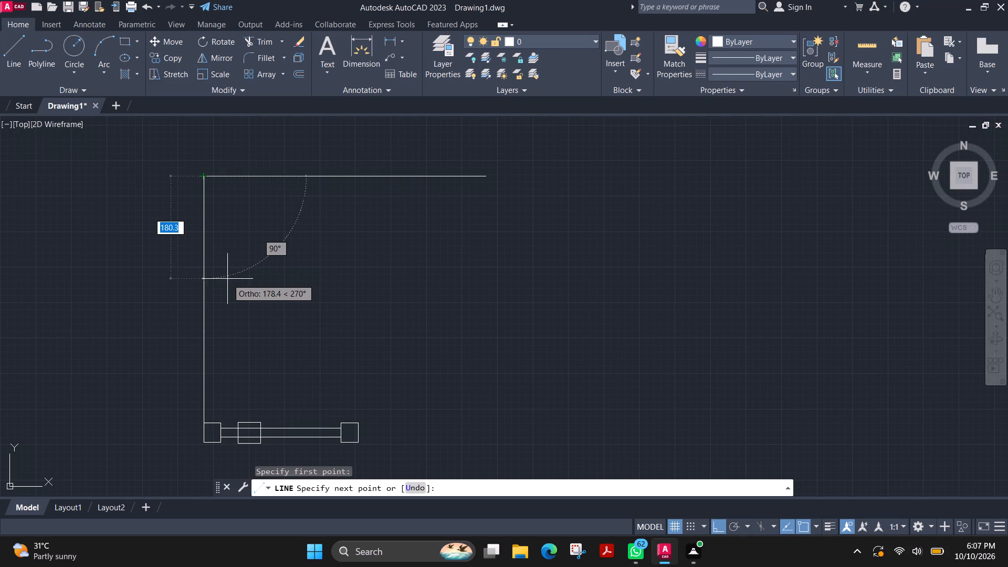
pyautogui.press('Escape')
# Draw a 340 mm line down the upright from its top corner, ending with a short horizontal line toward the part's far end.
pyautogui.scroll(3, 204, 202)
pyautogui.moveTo(204, 172); pyautogui.dragTo(241, 329, button='middle')
pyautogui.press('space')
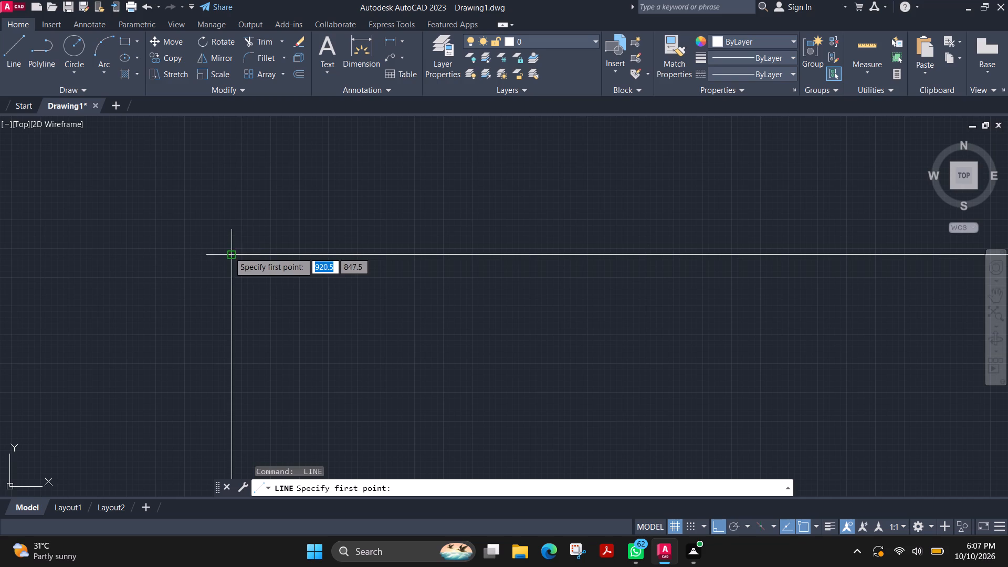
pyautogui.click(229, 254)
pyautogui.scroll(-2, 256, 327)
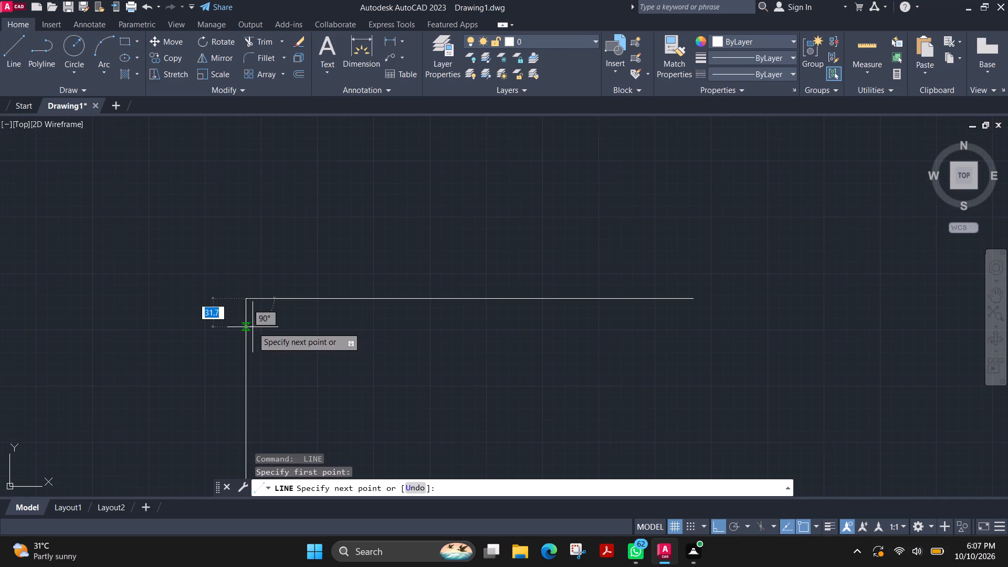
pyautogui.scroll(-2, 267, 369)
pyautogui.moveTo(267, 375); pyautogui.dragTo(310, 246, button='middle')
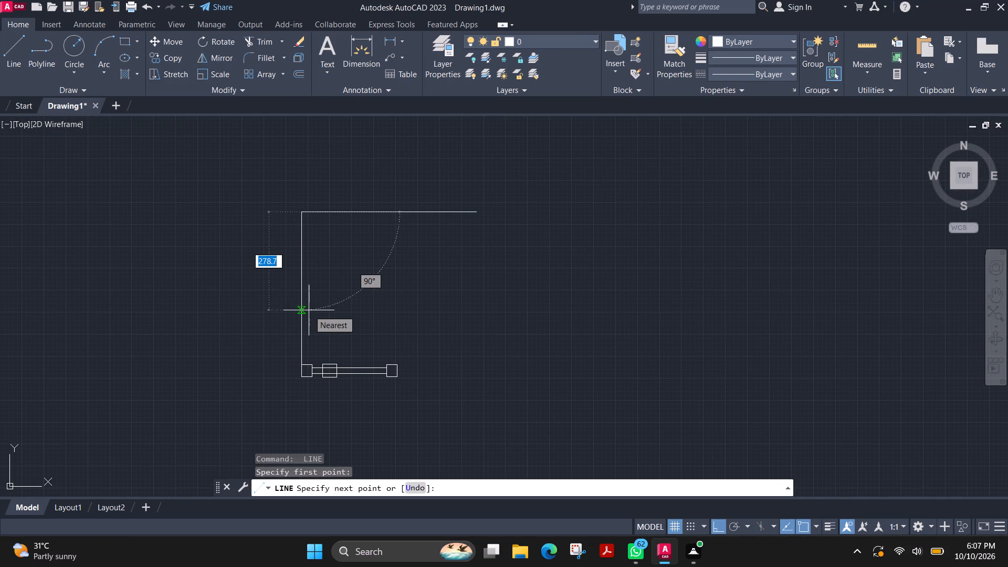
pyautogui.write('340')
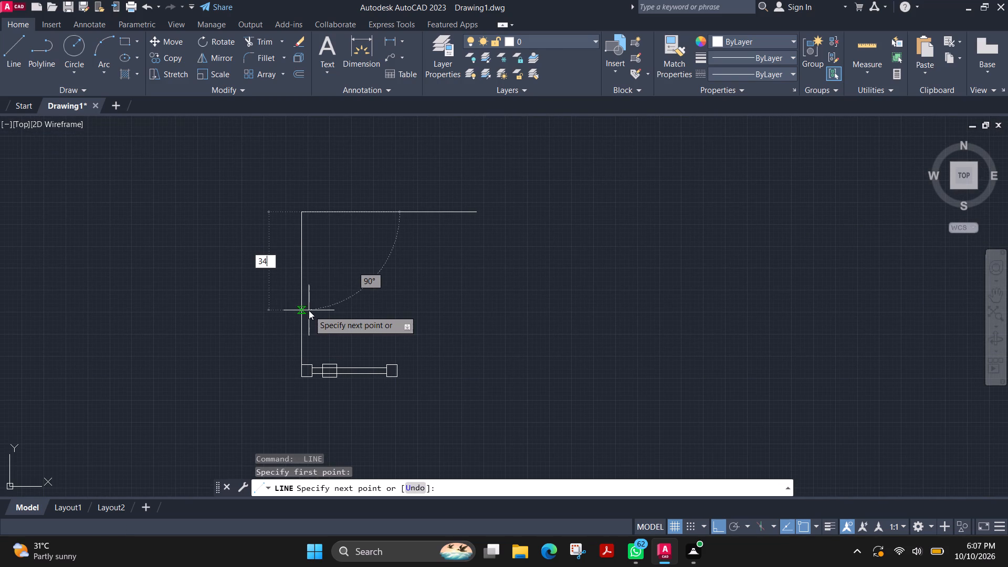
pyautogui.press('Return')
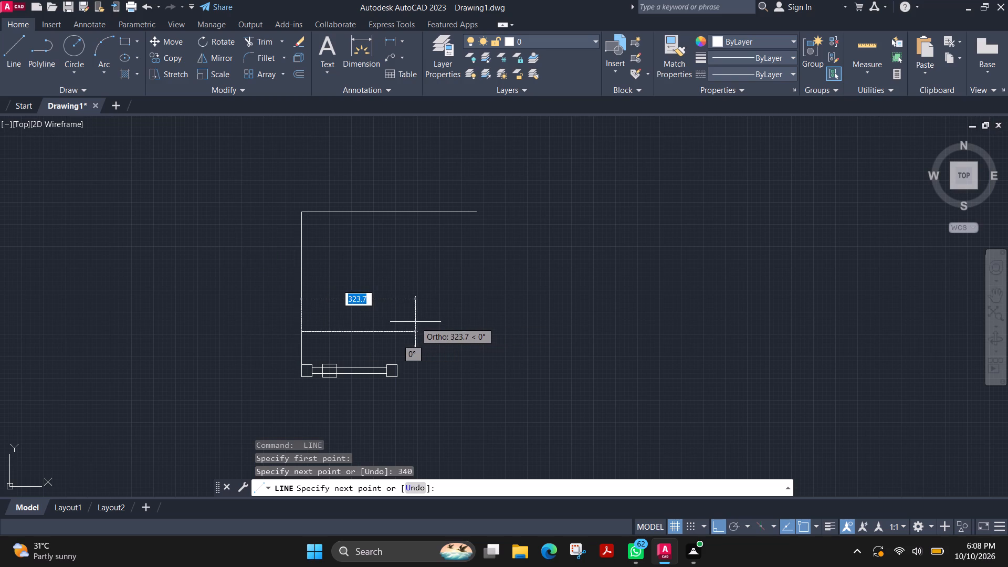
pyautogui.click(349, 328)
pyautogui.press('Escape')
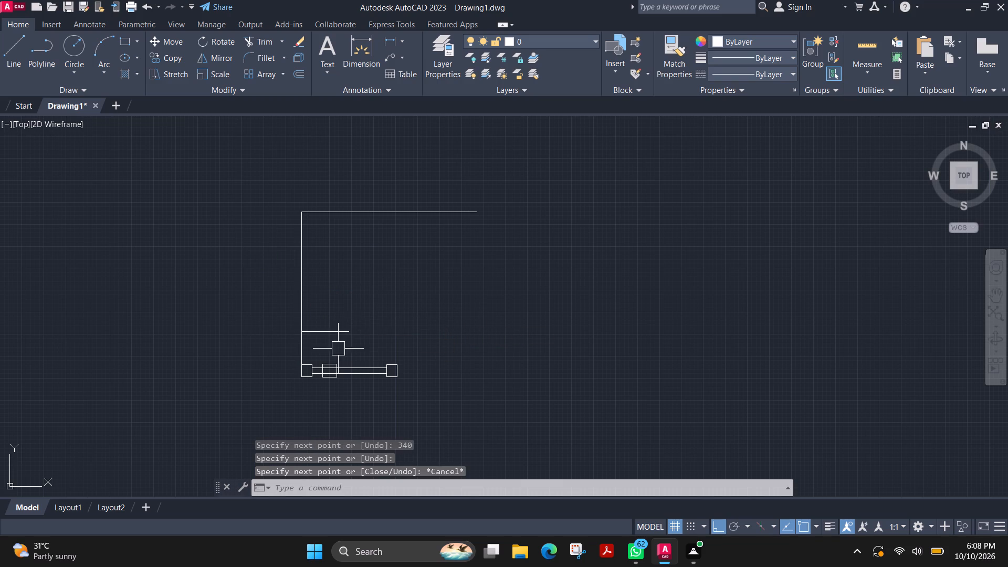
# Draw a 20 mm wide post with a centre line, from the 40 x 37 block's top midpoint up to the lower horizontal line.
pyautogui.scroll(3, 330, 348)
pyautogui.moveTo(319, 376); pyautogui.dragTo(318, 283, button='middle')
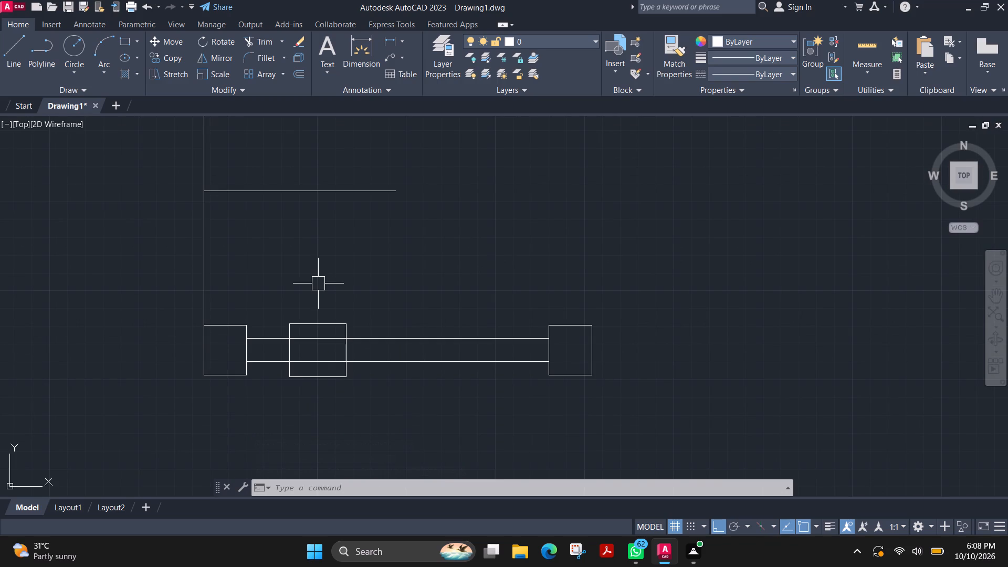
pyautogui.click(10, 59)
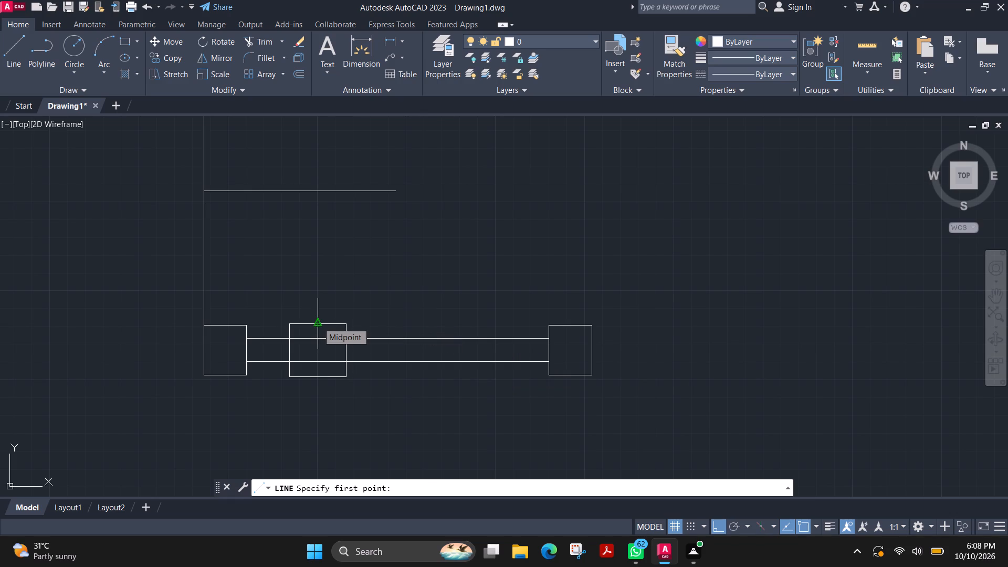
pyautogui.click(318, 322)
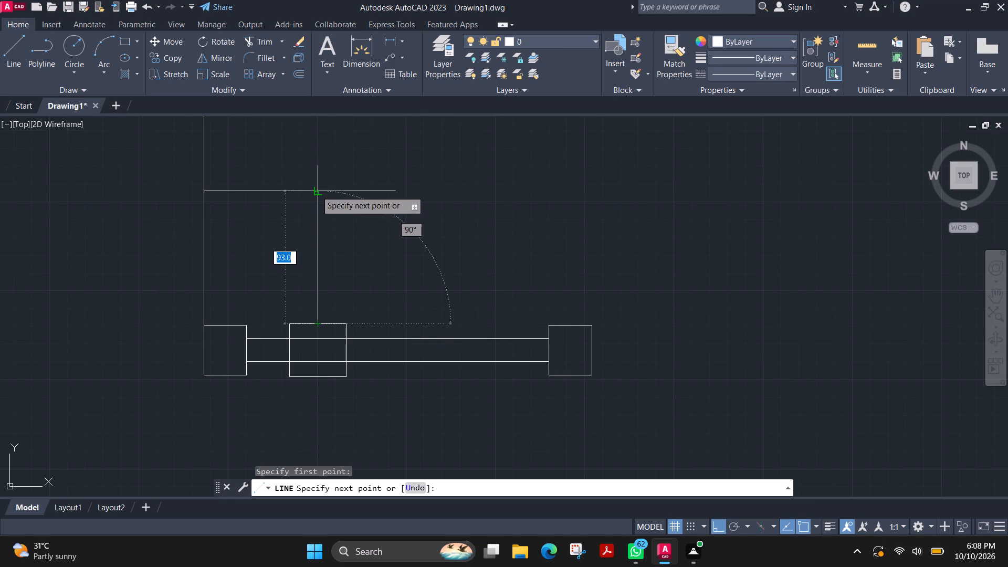
pyautogui.click(316, 191)
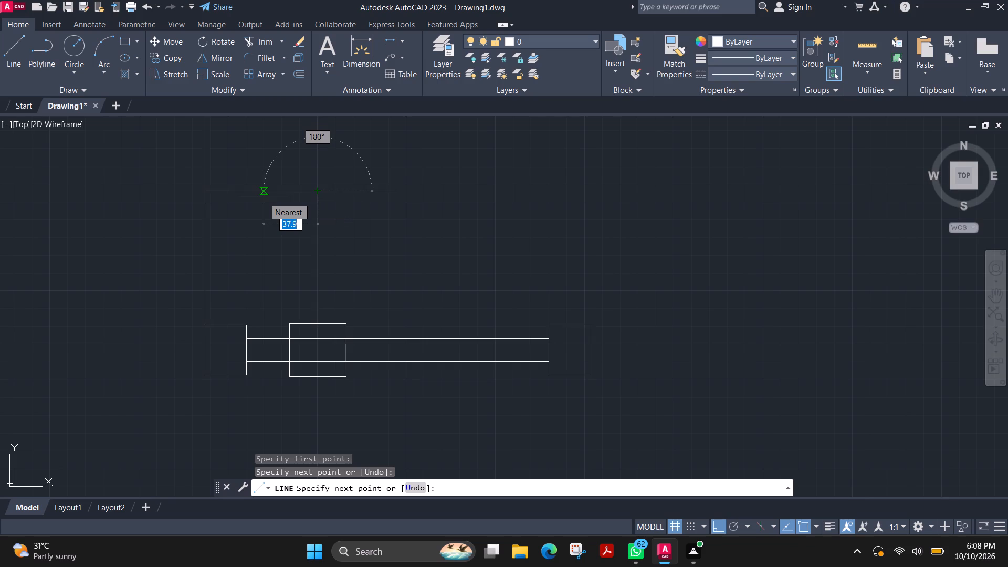
pyautogui.write('10')
pyautogui.press('Return')
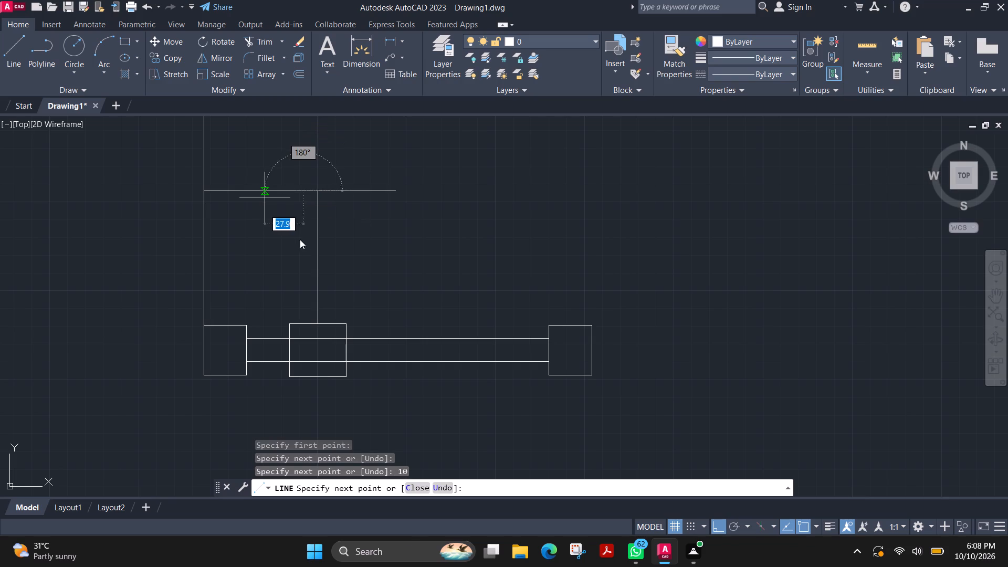
pyautogui.click(302, 327)
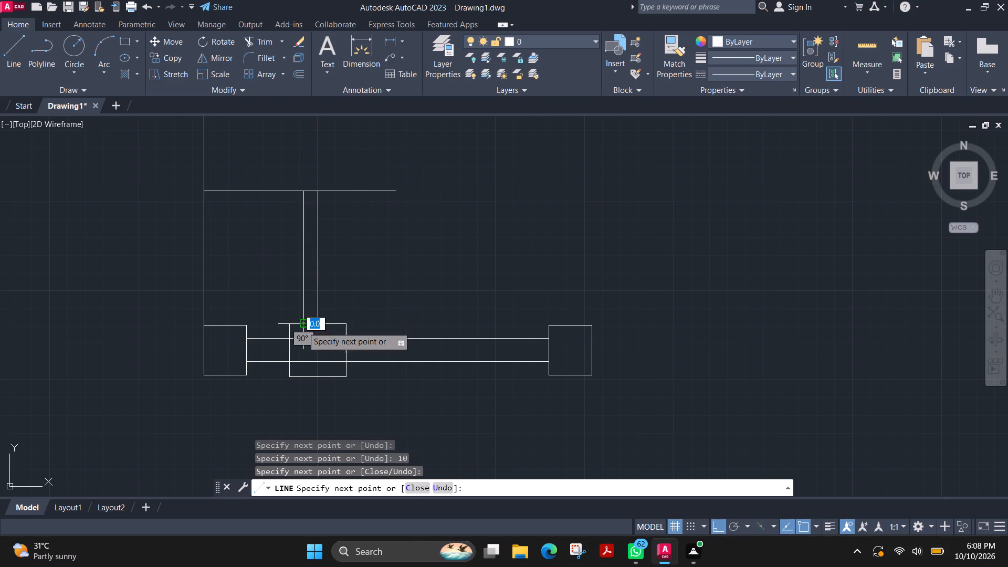
pyautogui.write('20')
pyautogui.press('Return')
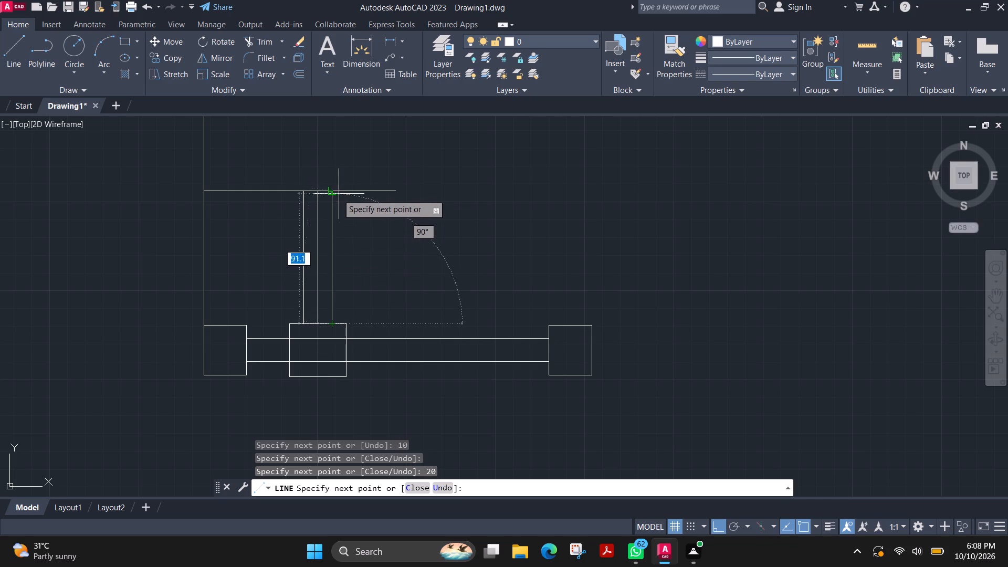
pyautogui.click(332, 193)
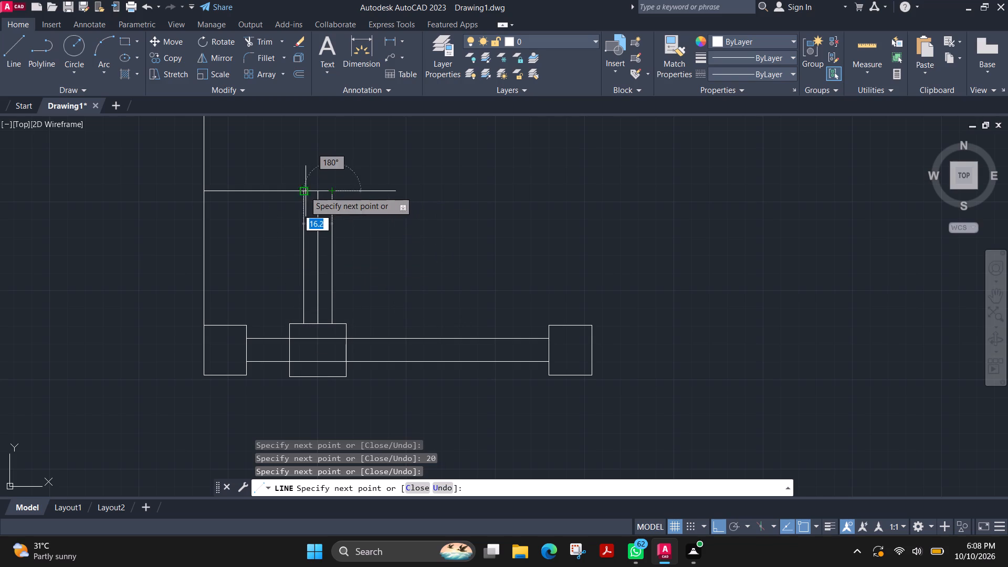
pyautogui.click(306, 194)
pyautogui.press('Escape')
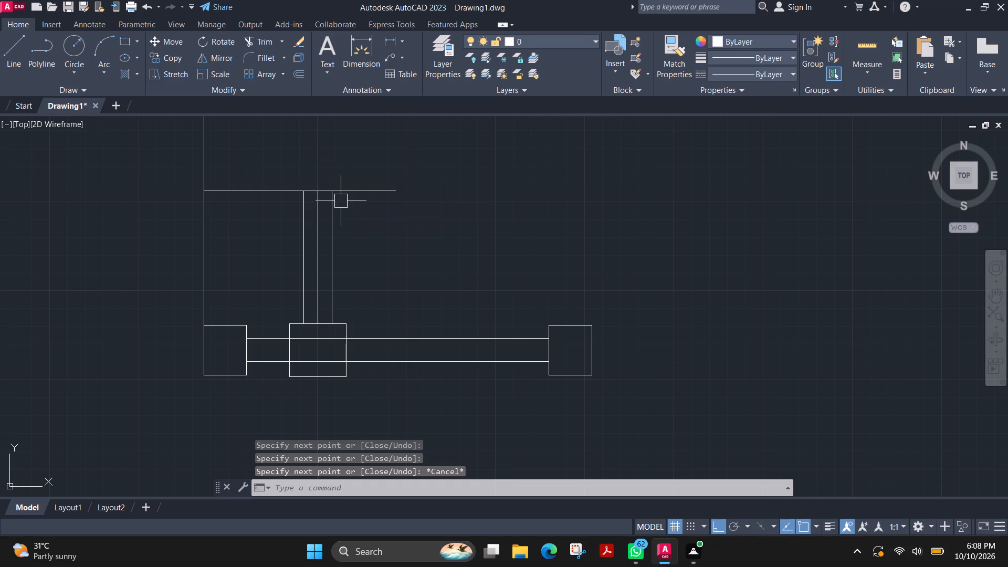
# Draw a 60 mm wide, 54 mm high rectangle on the lower horizontal line, centred on the post with 30 mm to each side.
pyautogui.scroll(1, 346, 201)
pyautogui.moveTo(346, 201); pyautogui.dragTo(363, 278, button='middle')
pyautogui.click(9, 66)
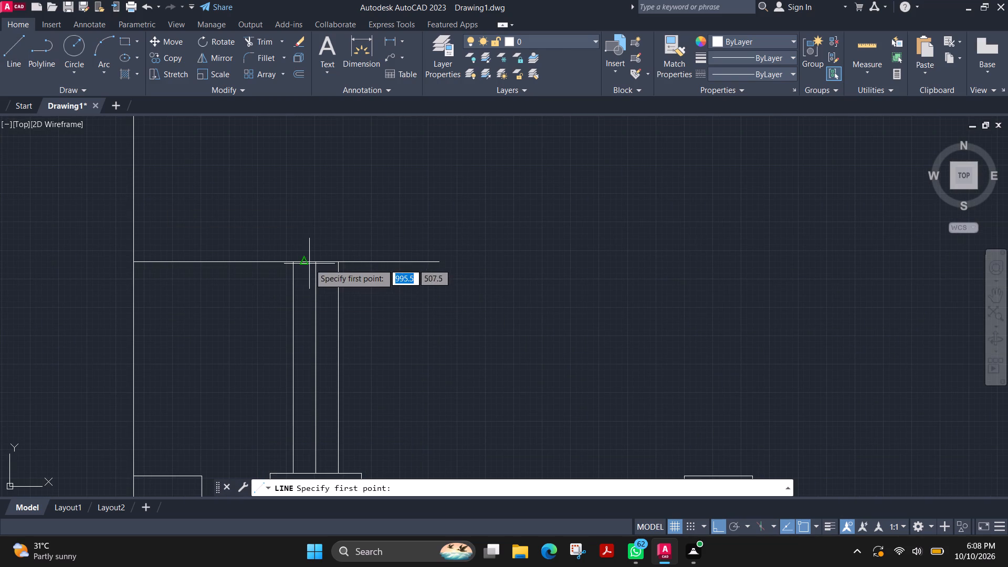
pyautogui.click(313, 264)
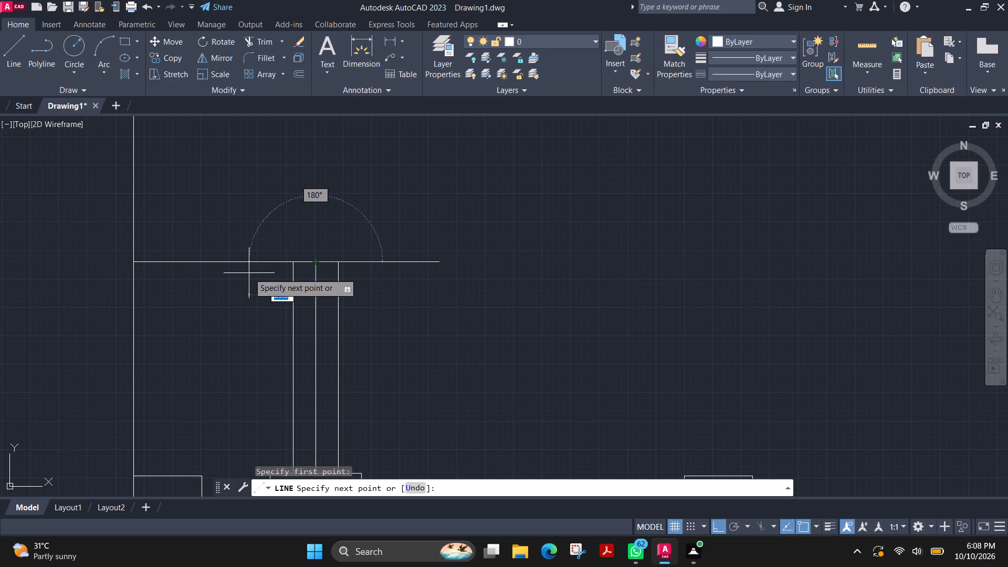
pyautogui.write('30')
pyautogui.press('Return')
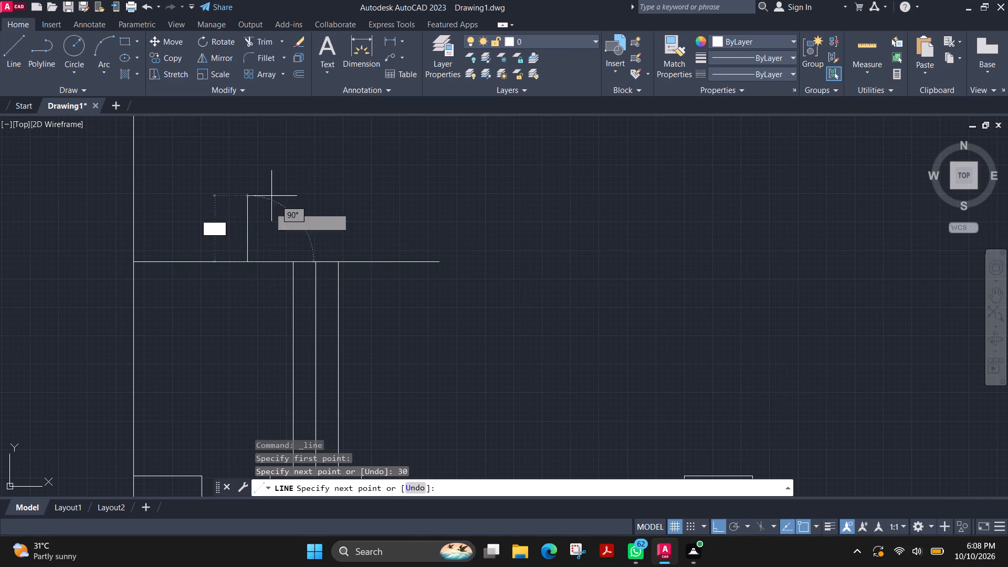
pyautogui.write('54')
pyautogui.press('Return')
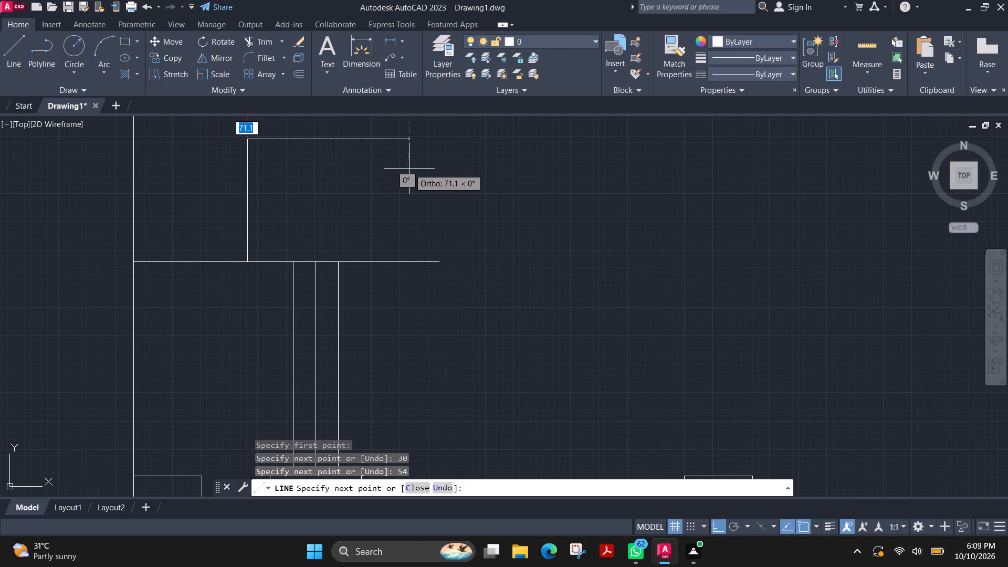
pyautogui.write('60')
pyautogui.press('Return')
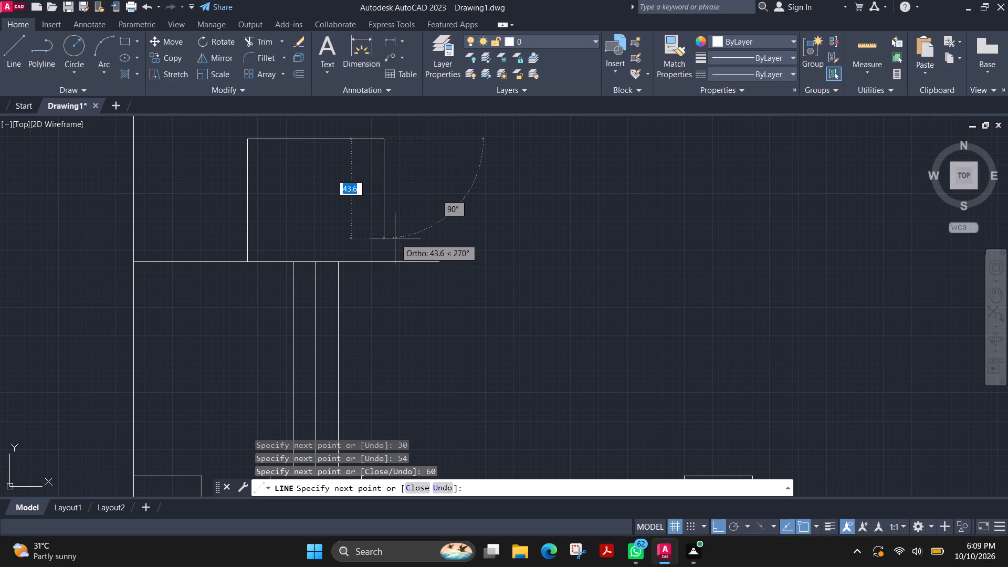
pyautogui.write('54')
pyautogui.press('Return')
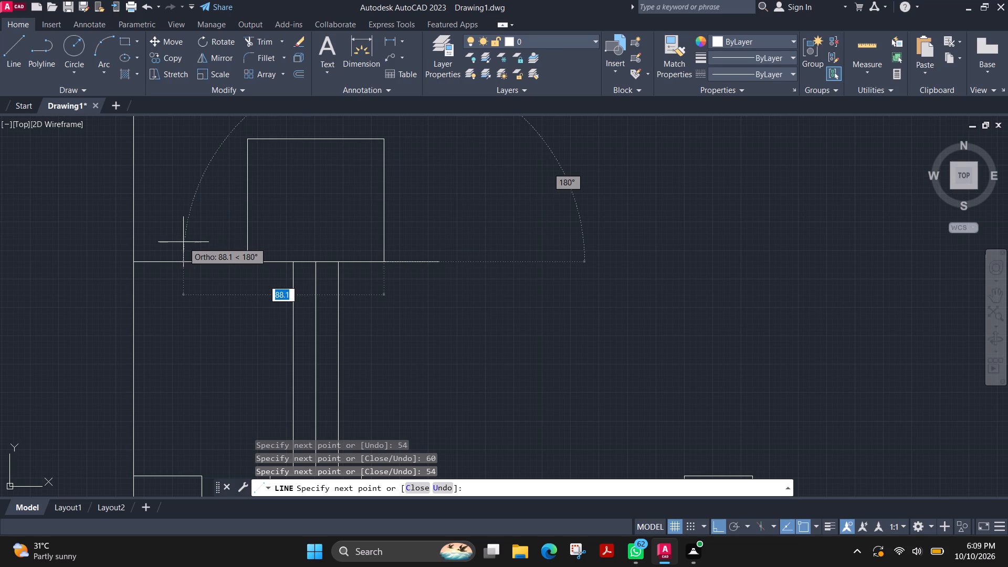
pyautogui.write('60')
pyautogui.press('Return')
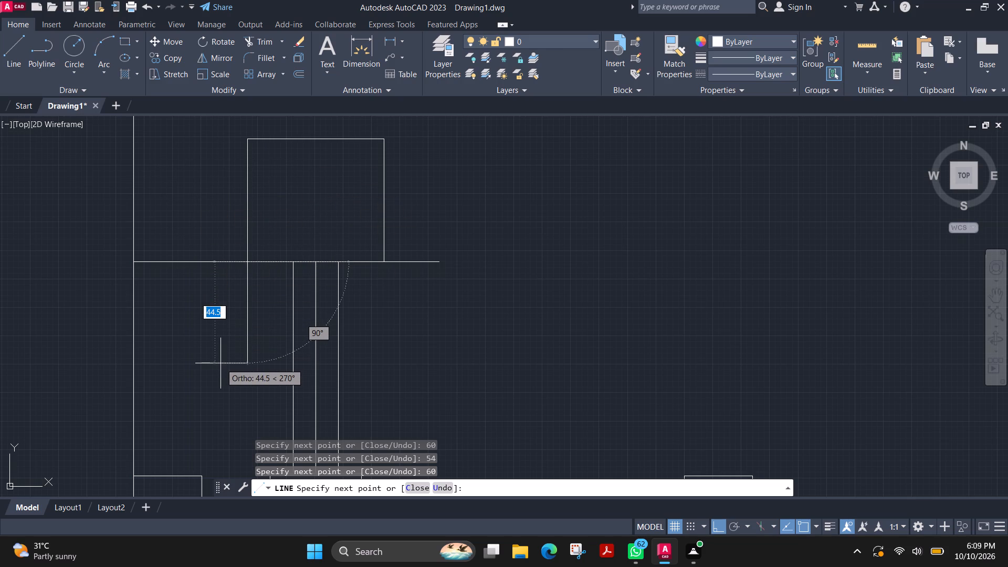
# Extend both side lines of the 20 mm post through the 60 x 54 block up to the uppermost horizontal line.
pyautogui.press('Escape')
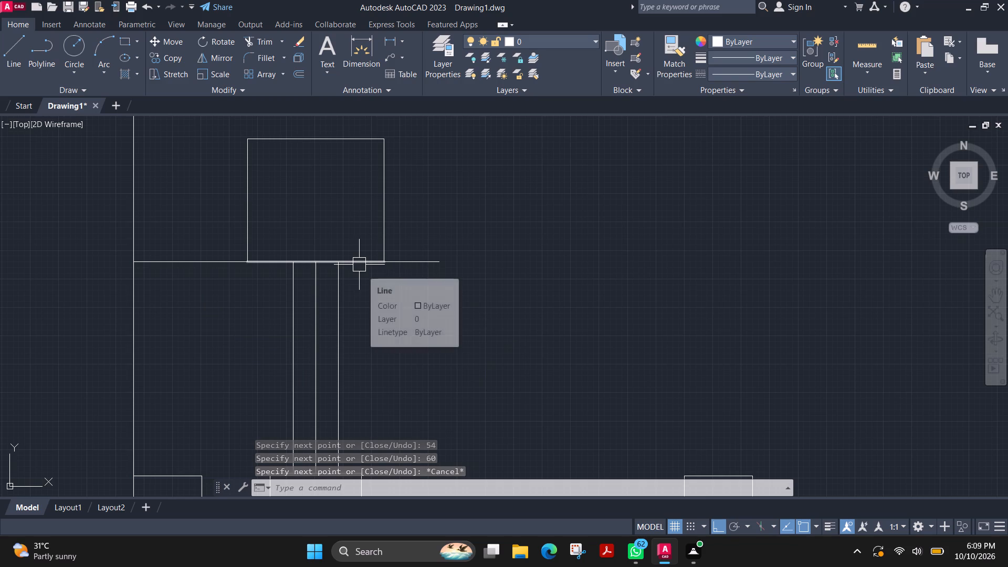
pyautogui.scroll(1, 324, 240)
pyautogui.moveTo(324, 240); pyautogui.dragTo(367, 310, button='middle')
pyautogui.scroll(-1, 366, 312)
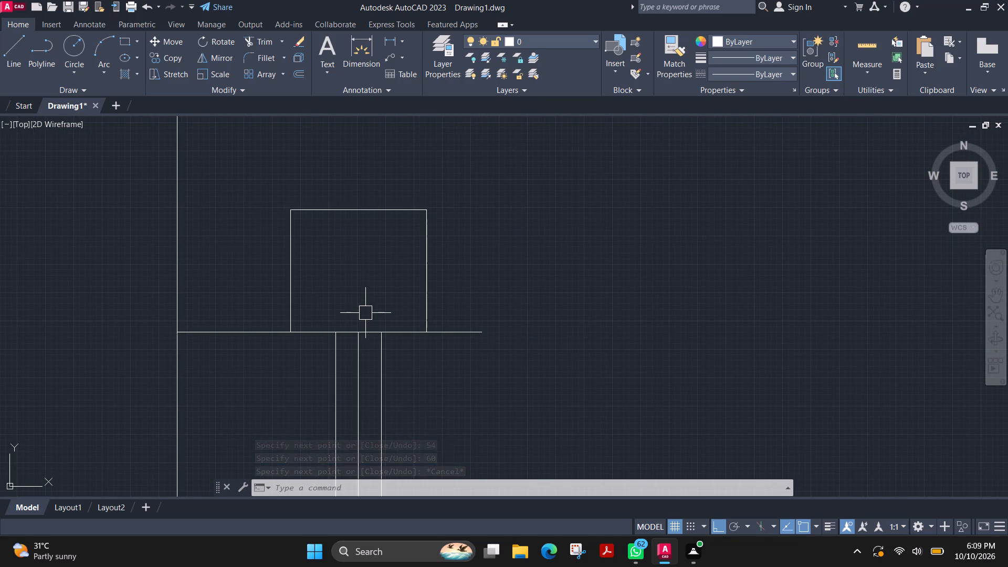
pyautogui.moveTo(365, 313); pyautogui.dragTo(368, 340, button='middle')
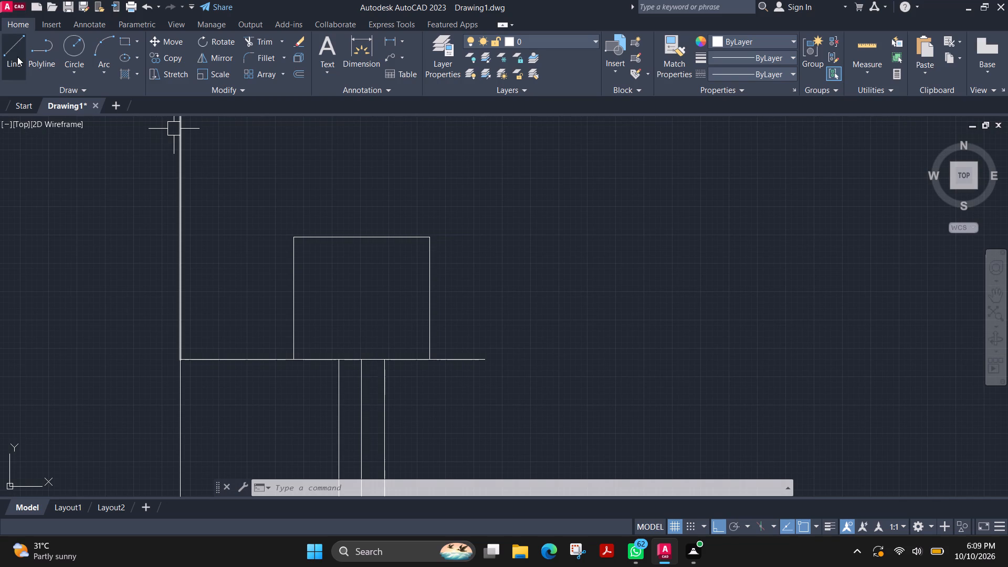
pyautogui.scroll(-1, 364, 308)
pyautogui.scroll(1, 362, 306)
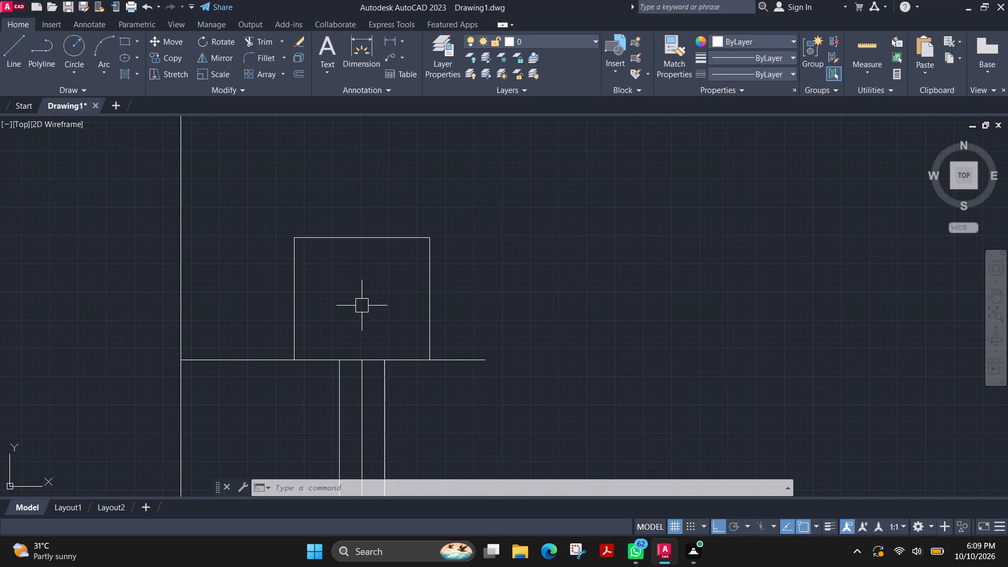
pyautogui.scroll(-2, 362, 306)
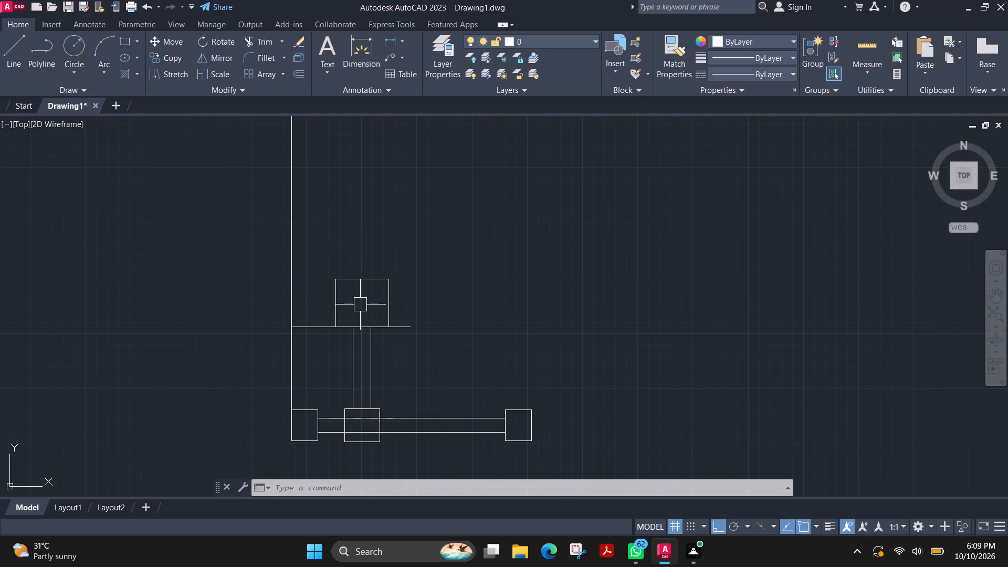
pyautogui.scroll(-1, 360, 304)
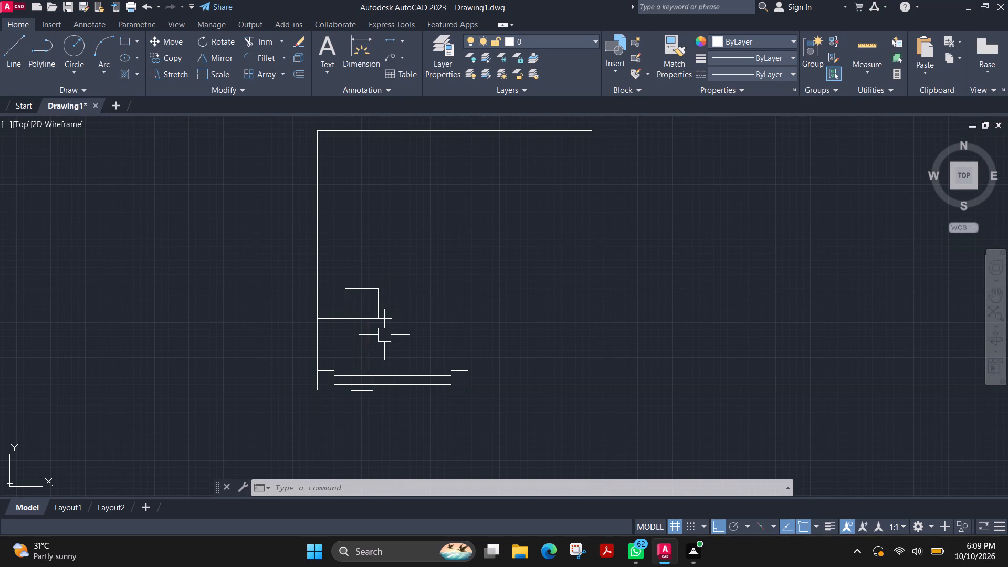
pyautogui.press('e')
pyautogui.press('x')
pyautogui.click(298, 144)
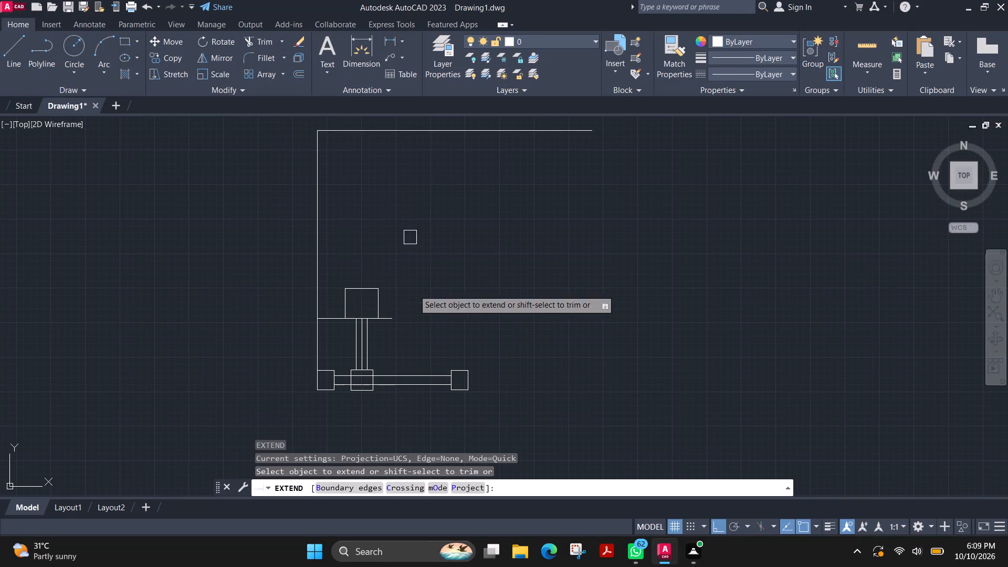
pyautogui.moveTo(388, 339); pyautogui.dragTo(382, 342)
pyautogui.click(340, 334)
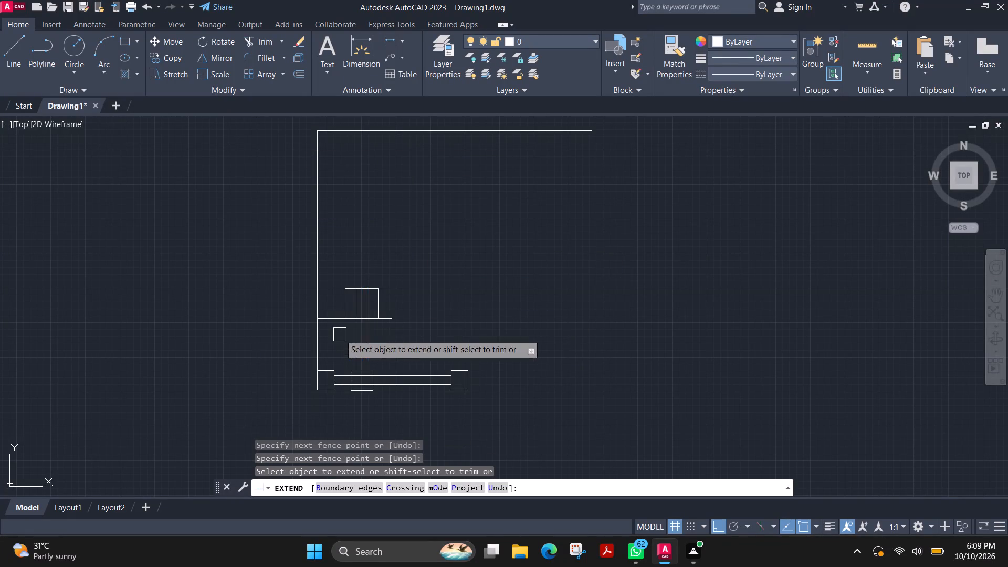
pyautogui.click(367, 306)
pyautogui.click(358, 306)
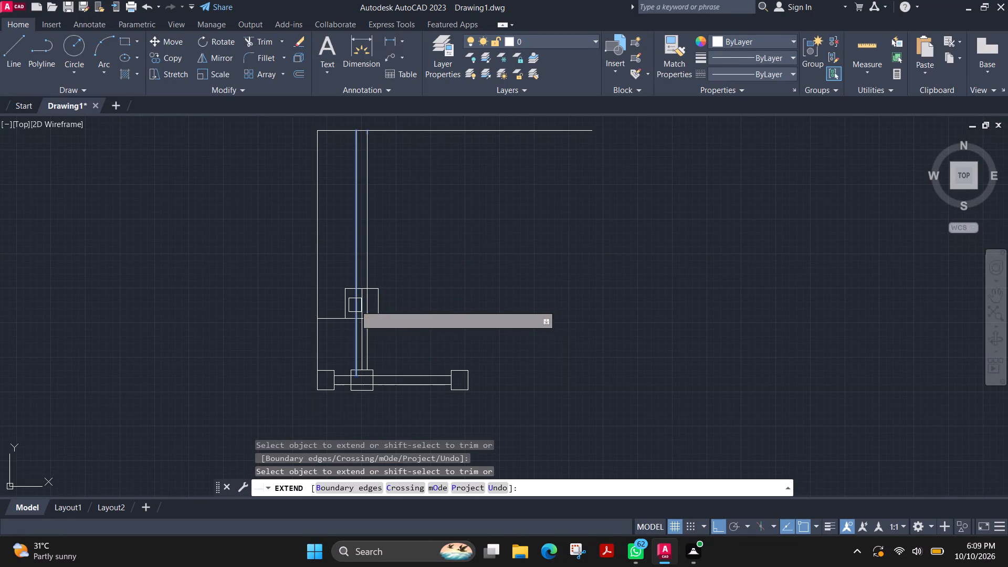
pyautogui.scroll(2, 355, 305)
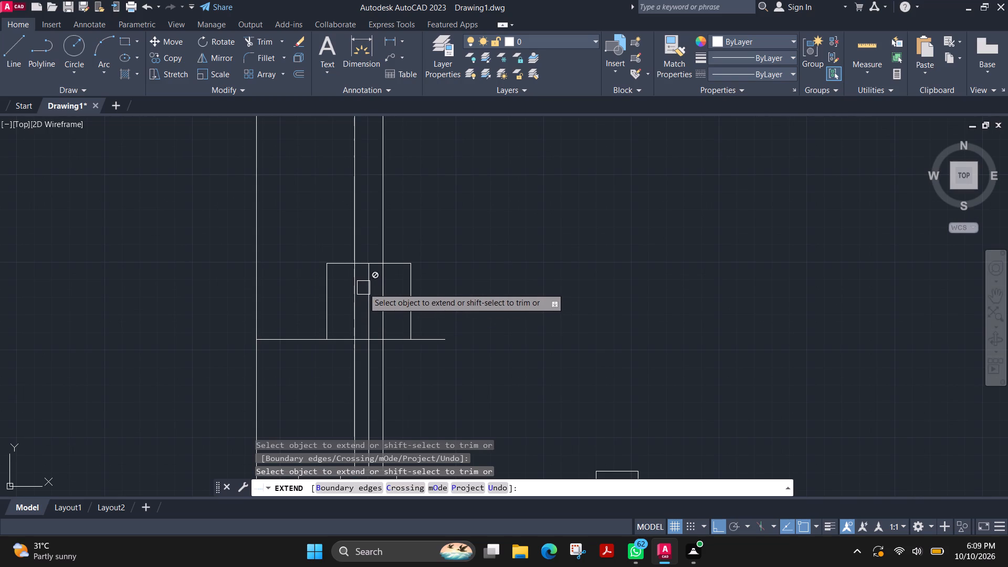
pyautogui.scroll(4, 367, 293)
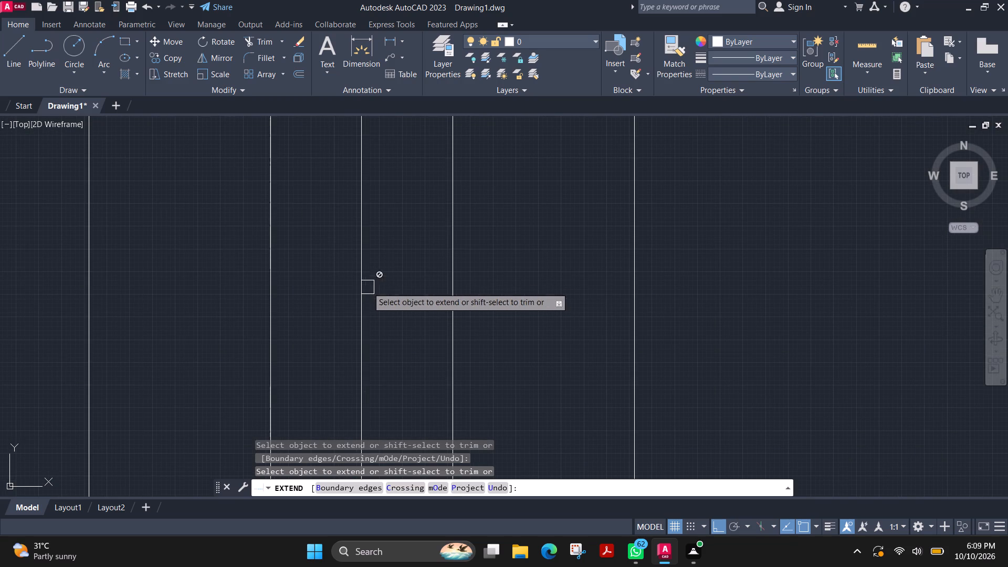
pyautogui.press('Escape')
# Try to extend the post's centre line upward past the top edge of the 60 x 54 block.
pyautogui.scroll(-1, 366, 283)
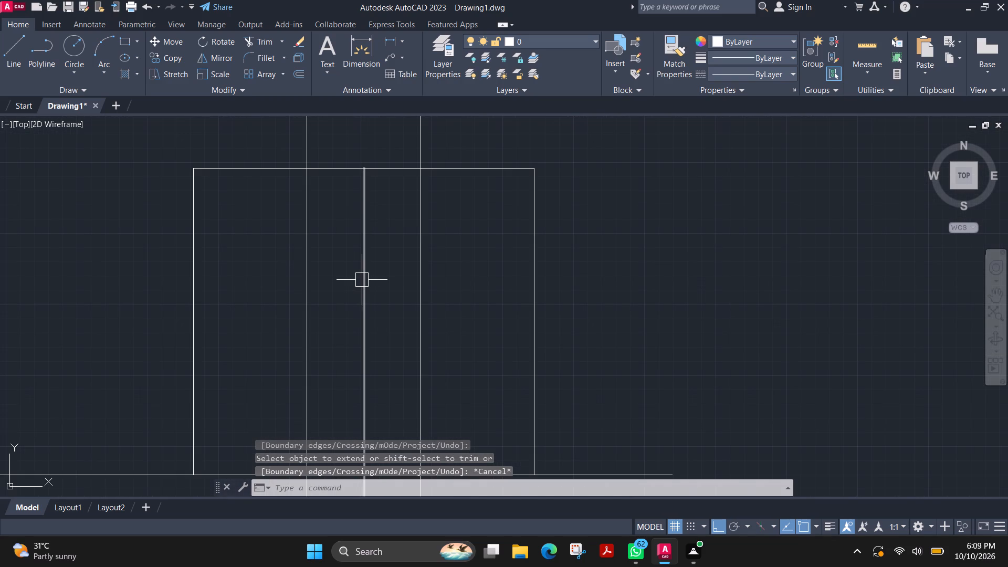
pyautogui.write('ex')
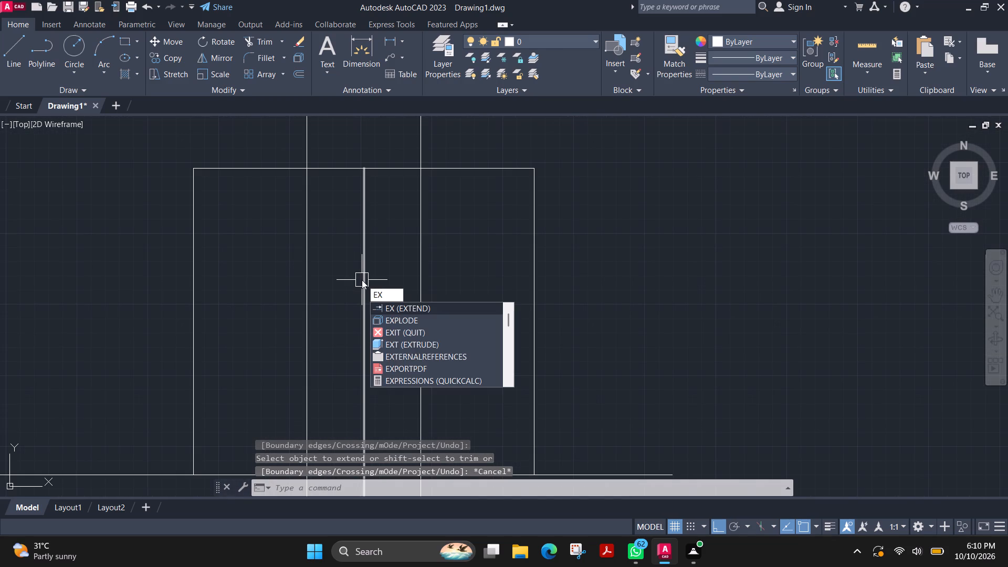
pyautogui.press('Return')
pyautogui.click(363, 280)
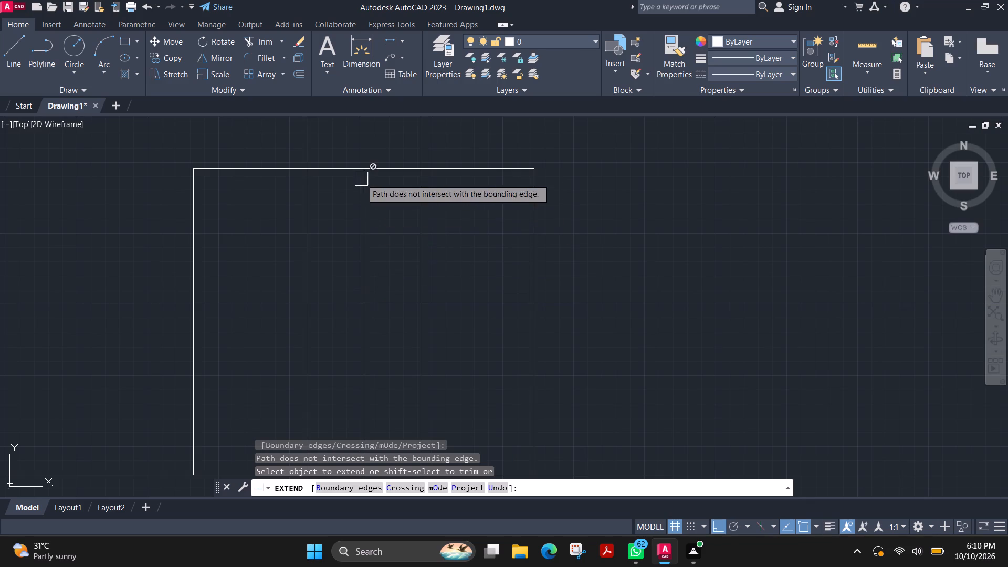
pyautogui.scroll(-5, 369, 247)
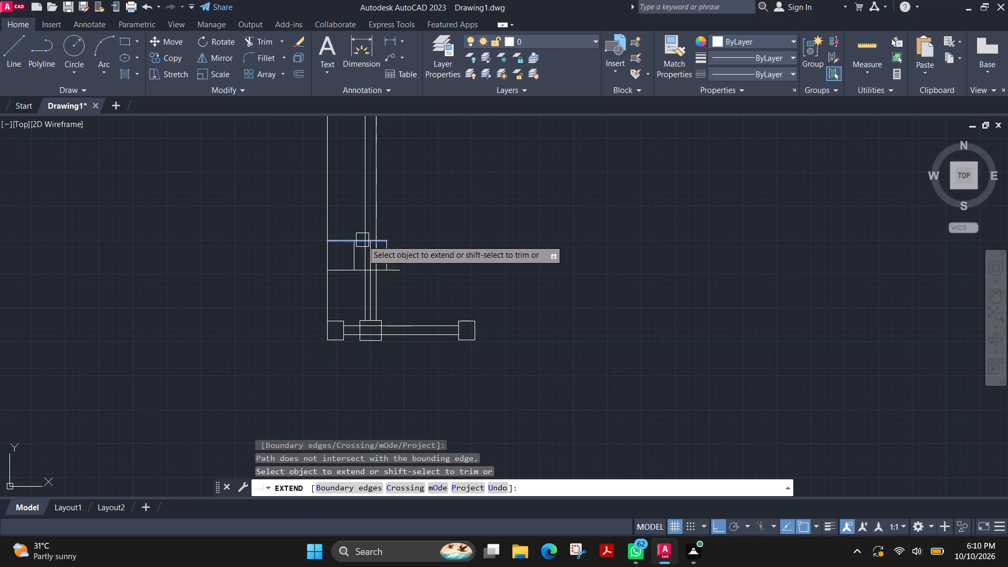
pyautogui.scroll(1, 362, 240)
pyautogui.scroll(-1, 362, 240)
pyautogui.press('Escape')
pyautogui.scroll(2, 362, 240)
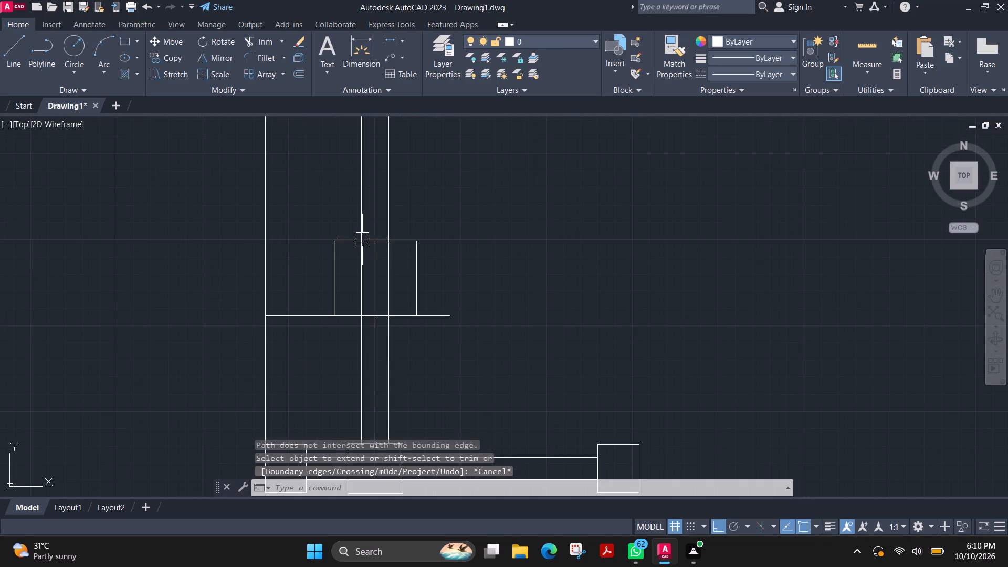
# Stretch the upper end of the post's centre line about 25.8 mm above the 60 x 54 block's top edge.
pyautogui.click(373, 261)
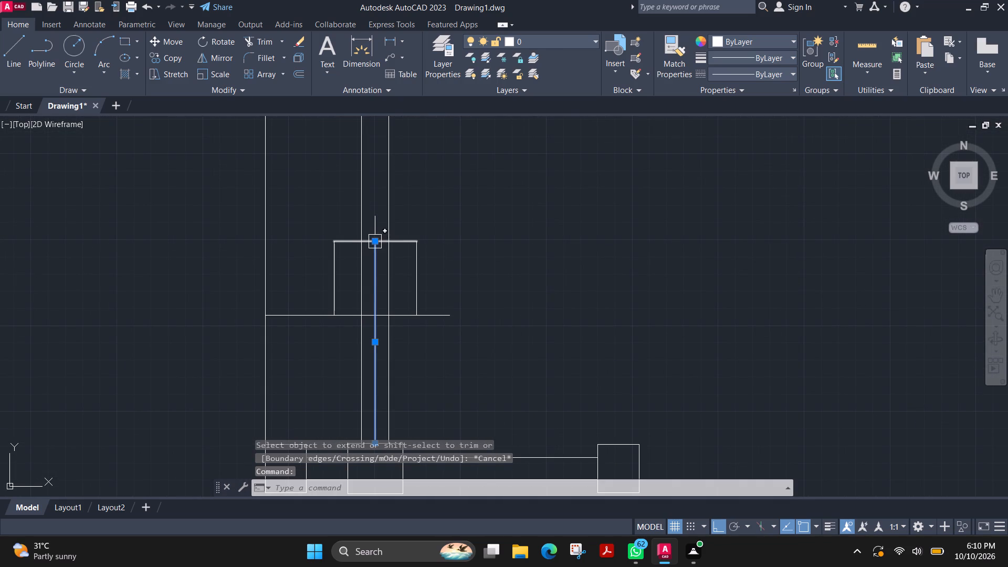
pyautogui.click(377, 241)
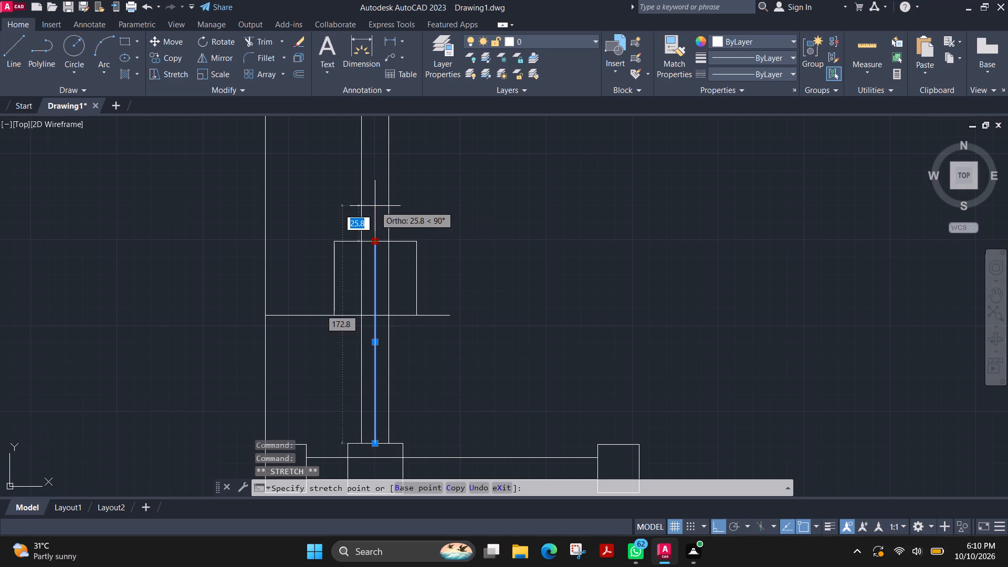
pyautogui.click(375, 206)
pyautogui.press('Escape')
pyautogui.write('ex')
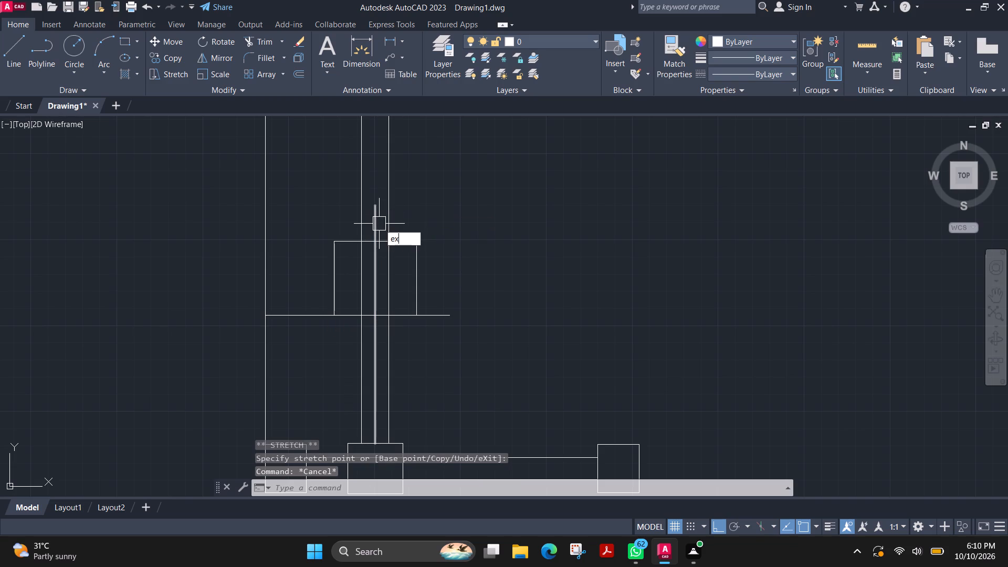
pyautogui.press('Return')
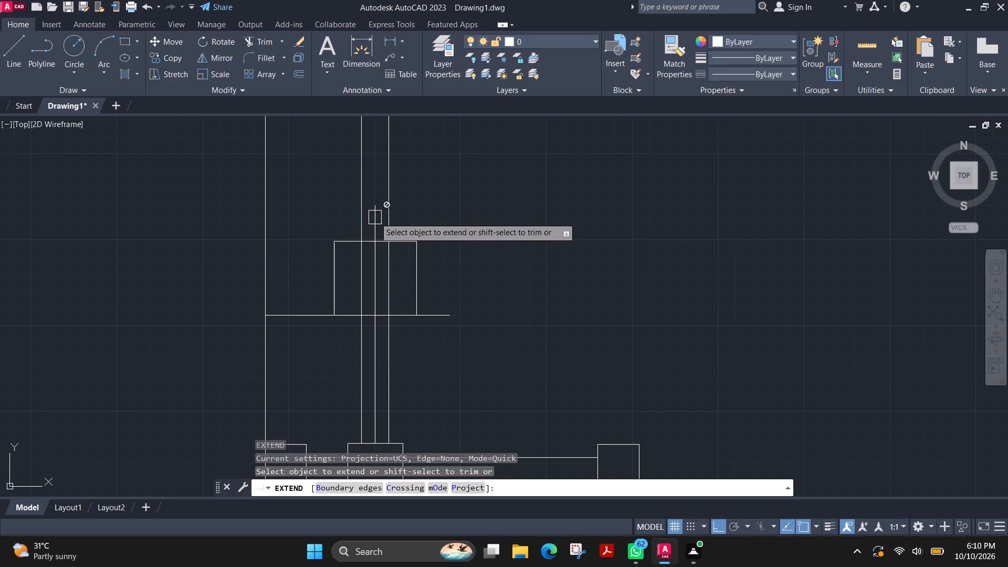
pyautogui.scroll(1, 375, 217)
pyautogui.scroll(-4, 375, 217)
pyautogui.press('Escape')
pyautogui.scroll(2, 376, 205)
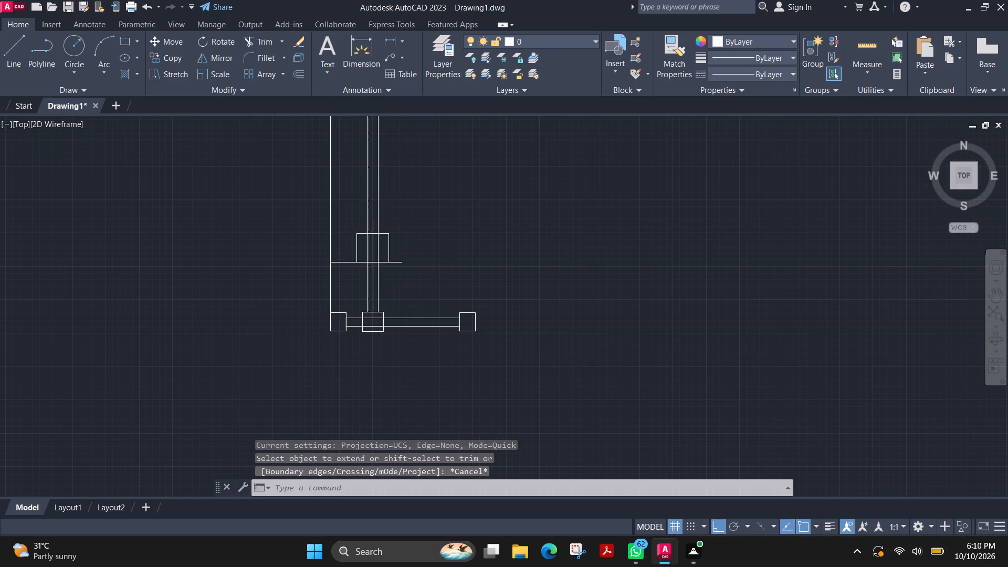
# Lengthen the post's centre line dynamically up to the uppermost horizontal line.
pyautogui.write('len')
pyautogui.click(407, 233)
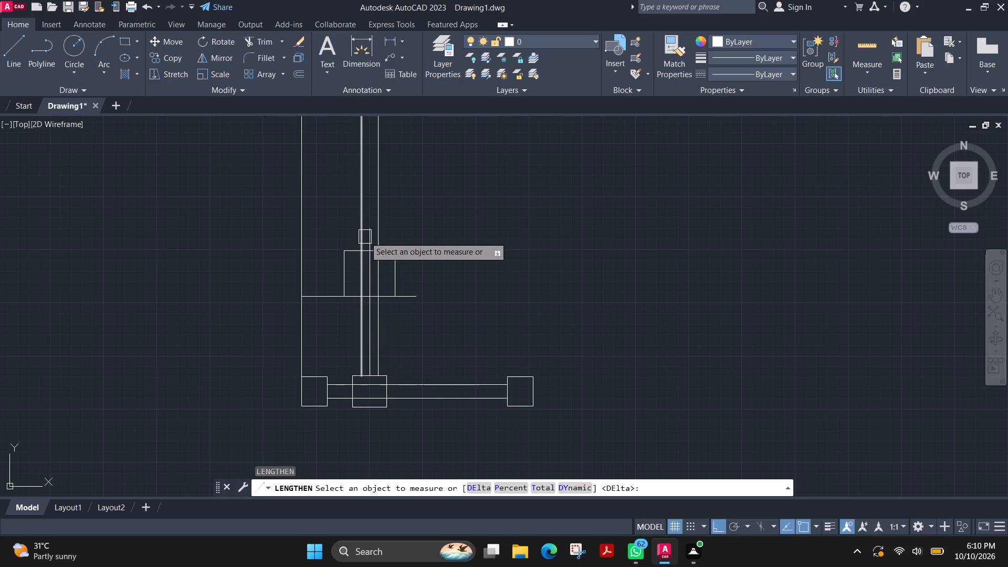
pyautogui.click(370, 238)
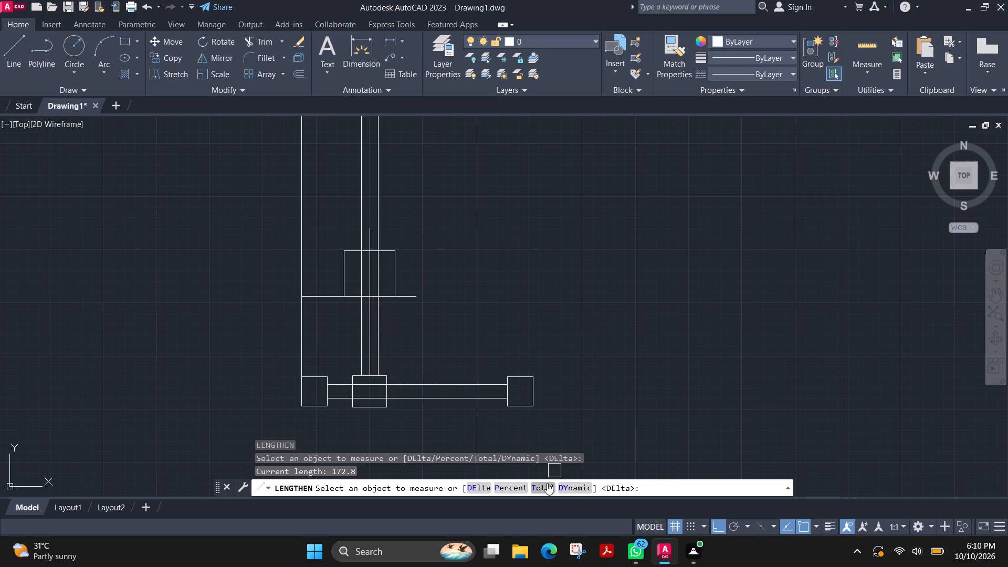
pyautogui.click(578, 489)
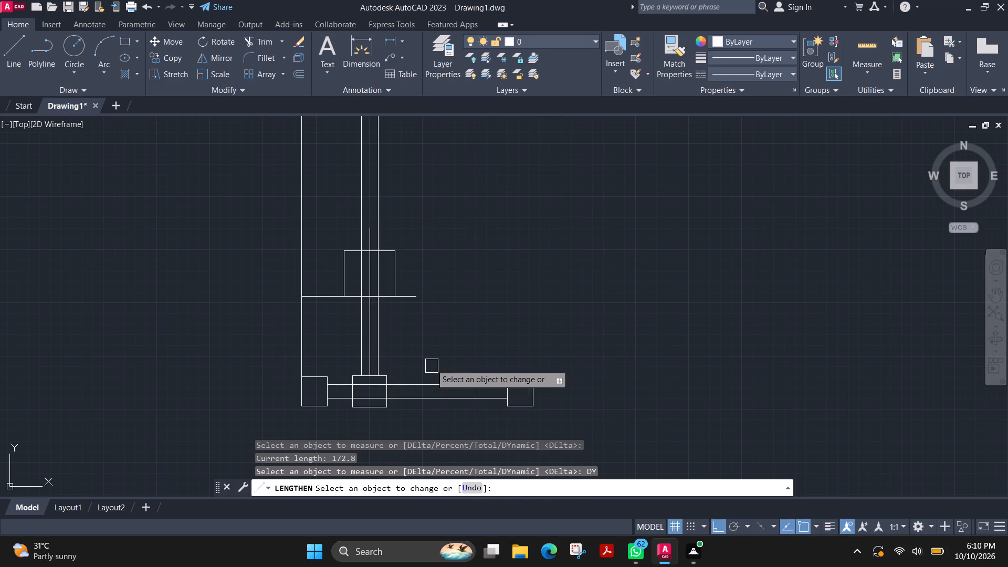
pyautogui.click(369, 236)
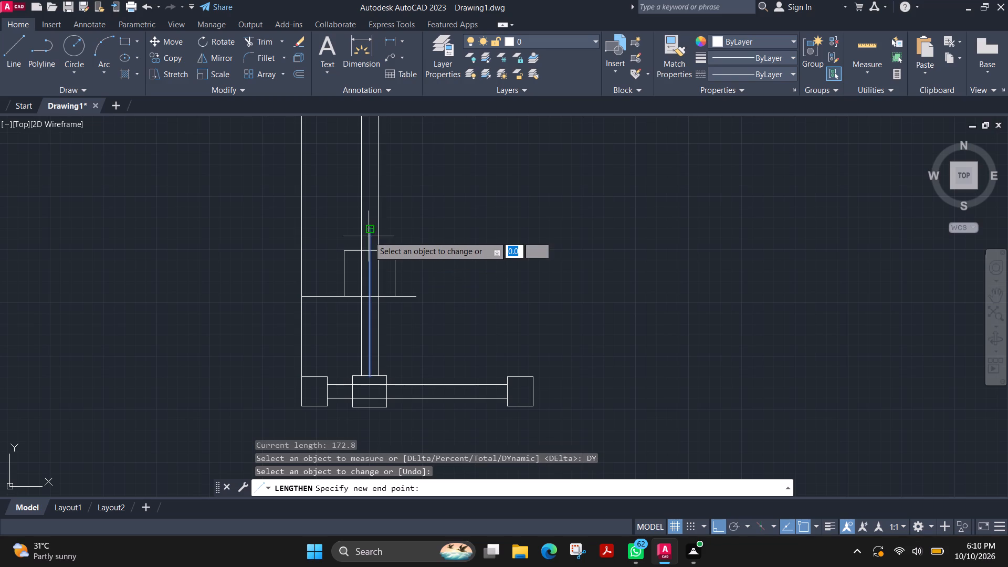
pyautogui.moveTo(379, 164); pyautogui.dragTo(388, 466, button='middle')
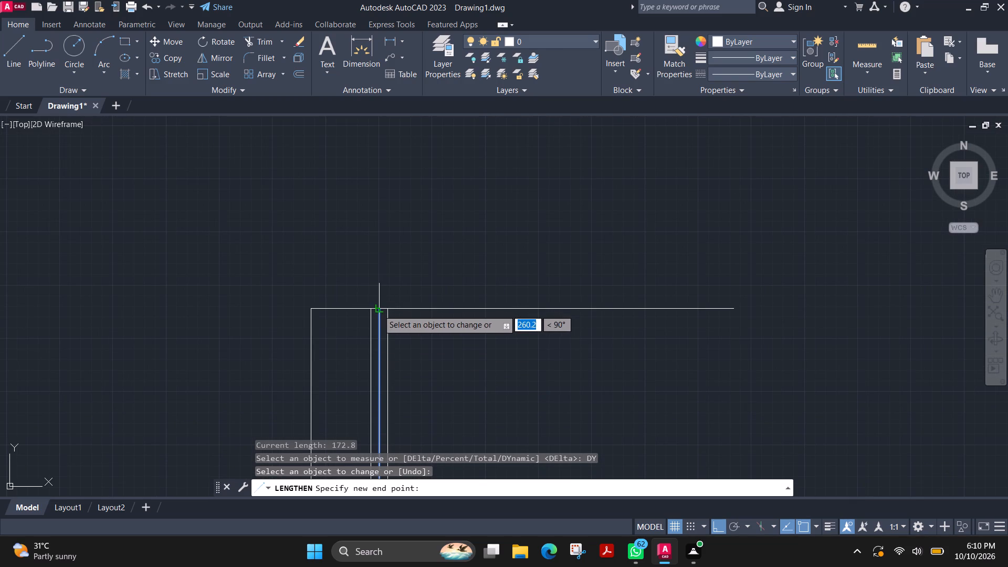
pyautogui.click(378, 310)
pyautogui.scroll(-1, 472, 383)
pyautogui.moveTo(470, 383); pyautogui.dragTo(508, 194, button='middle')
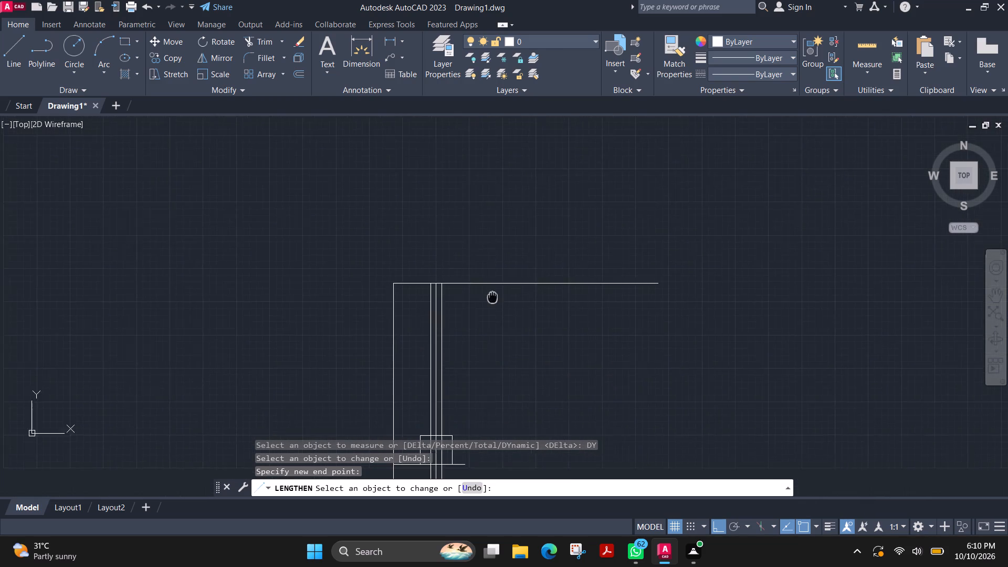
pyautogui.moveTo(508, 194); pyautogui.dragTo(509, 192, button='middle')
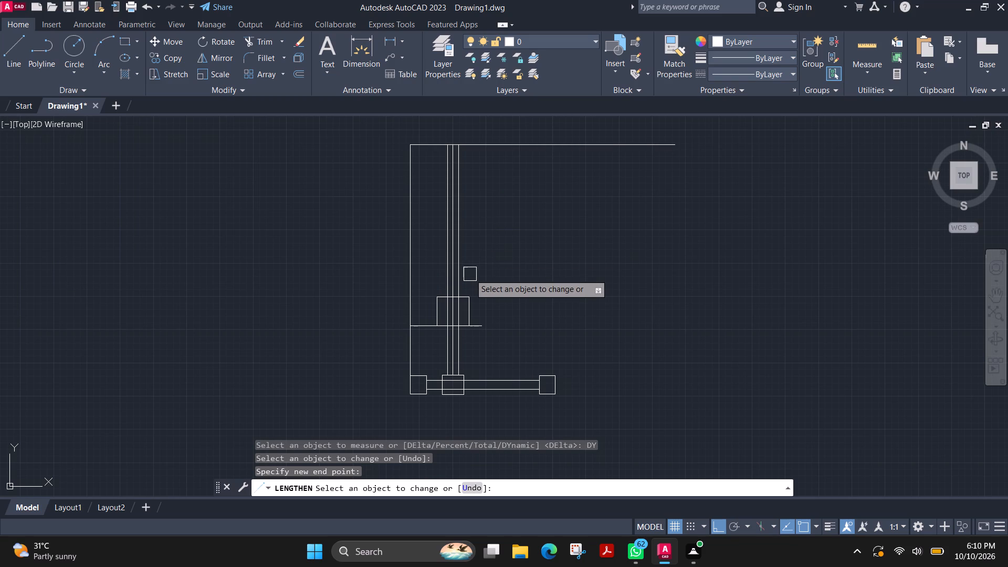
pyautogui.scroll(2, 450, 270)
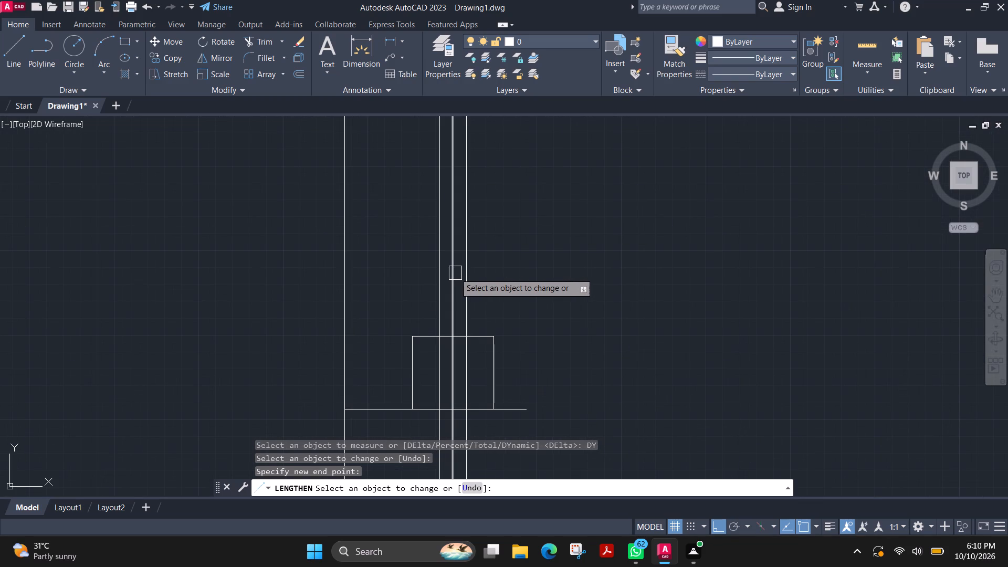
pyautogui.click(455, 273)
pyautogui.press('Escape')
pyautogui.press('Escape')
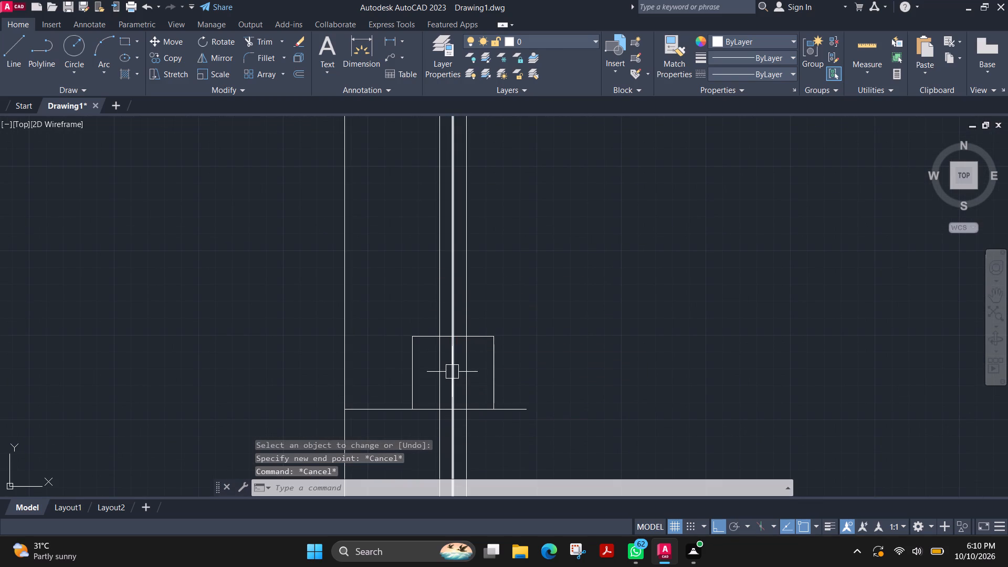
# Erase the post's centre line, keeping the two side lines.
pyautogui.click(452, 372)
pyautogui.press('Delete')
pyautogui.scroll(-1, 577, 351)
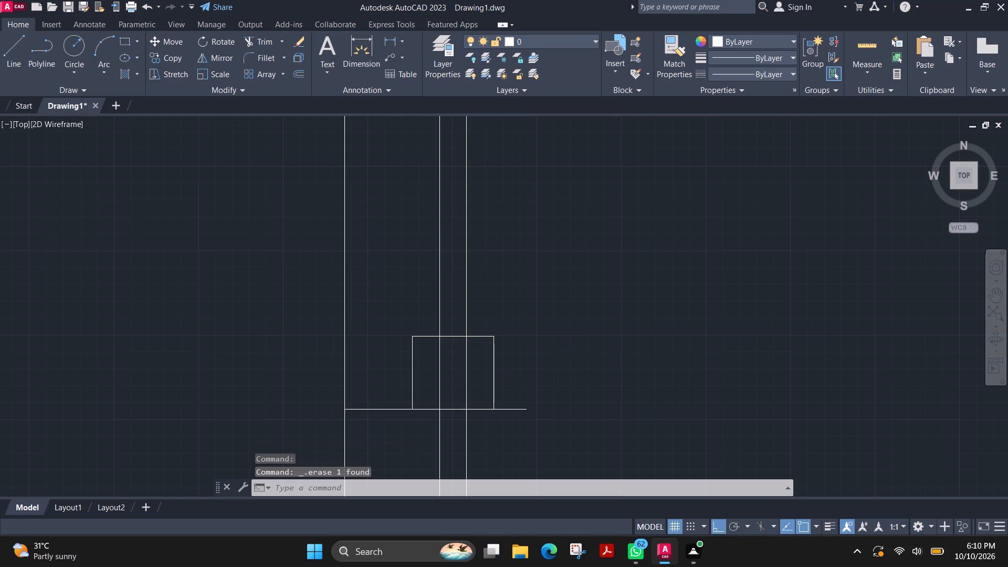
pyautogui.scroll(-1, 577, 351)
pyautogui.scroll(1, 577, 351)
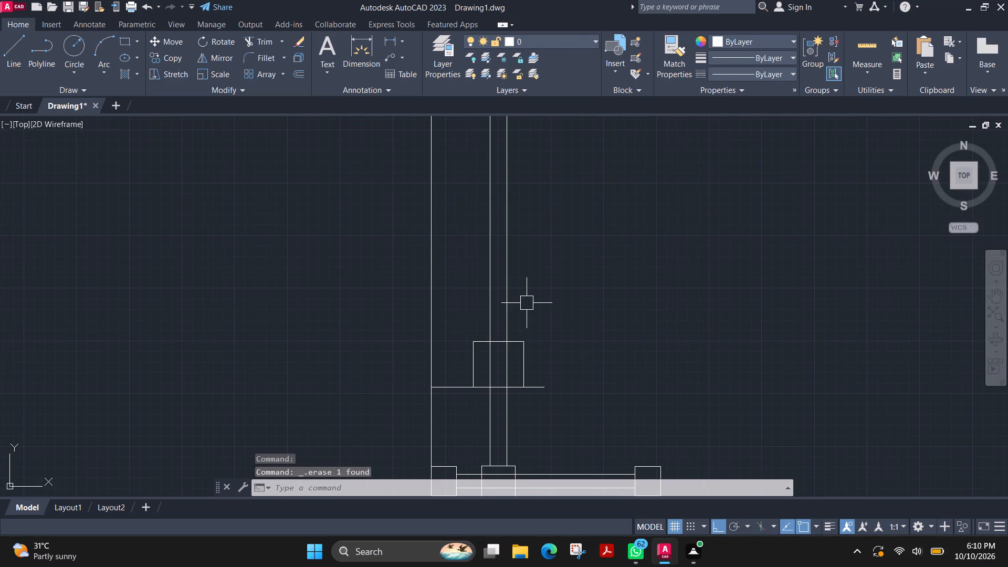
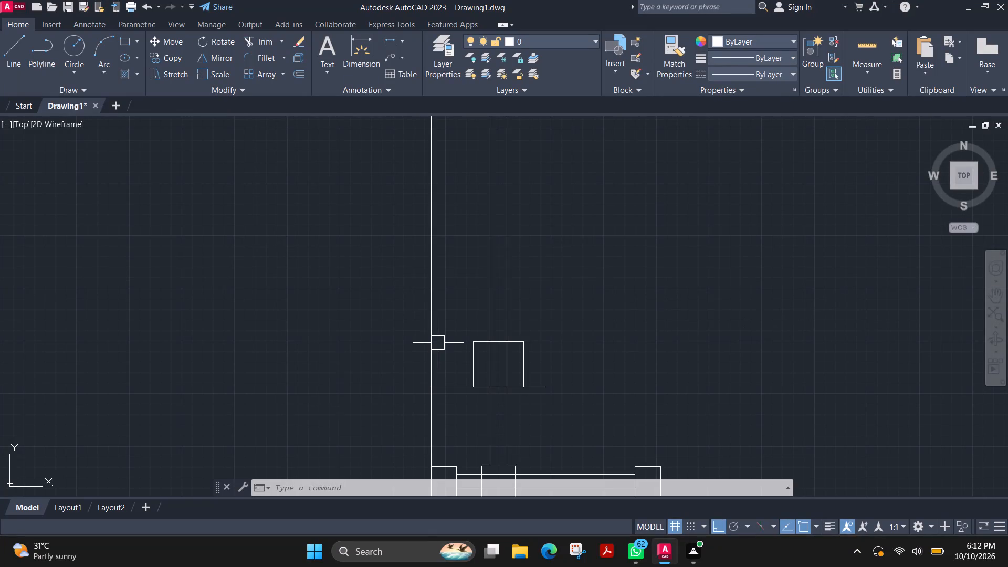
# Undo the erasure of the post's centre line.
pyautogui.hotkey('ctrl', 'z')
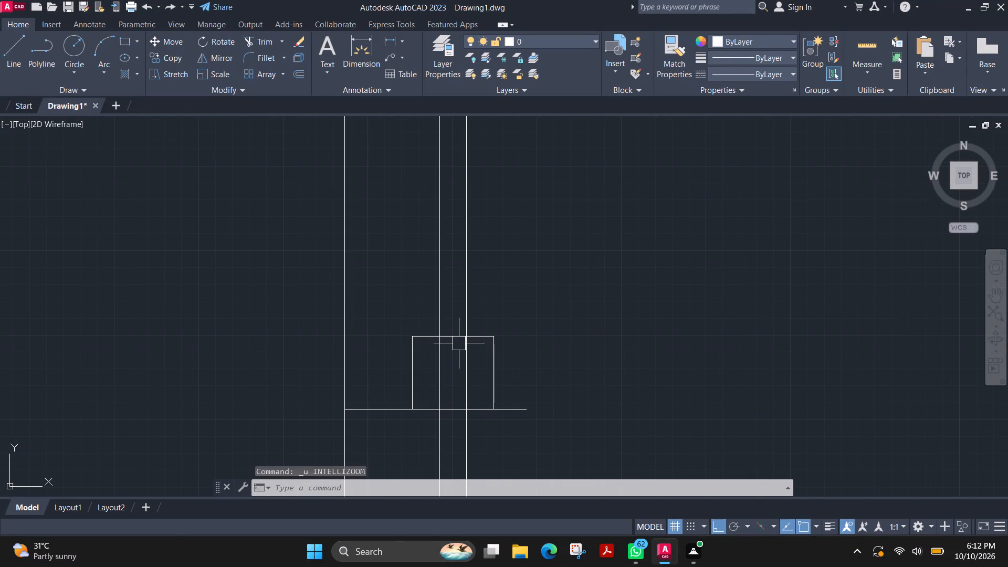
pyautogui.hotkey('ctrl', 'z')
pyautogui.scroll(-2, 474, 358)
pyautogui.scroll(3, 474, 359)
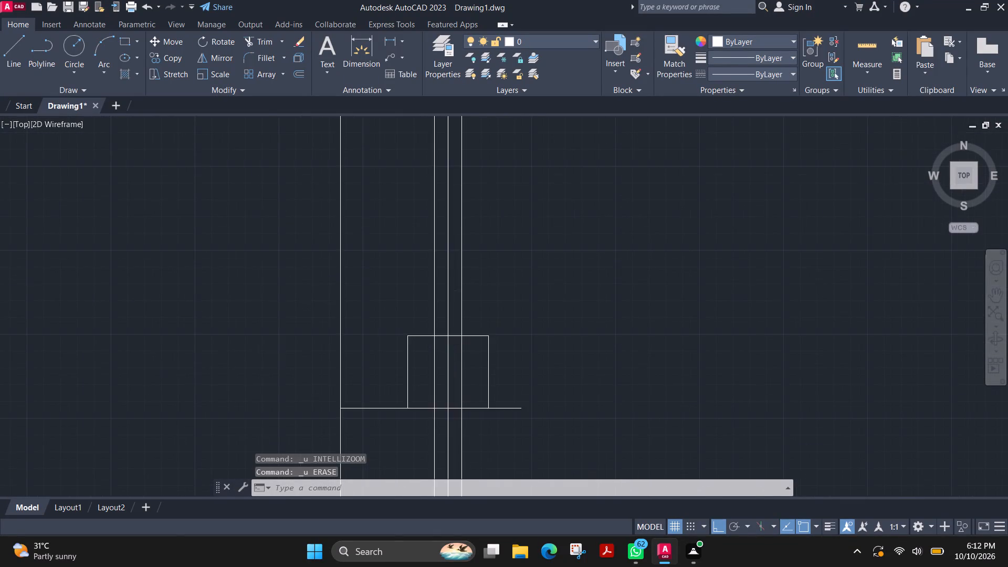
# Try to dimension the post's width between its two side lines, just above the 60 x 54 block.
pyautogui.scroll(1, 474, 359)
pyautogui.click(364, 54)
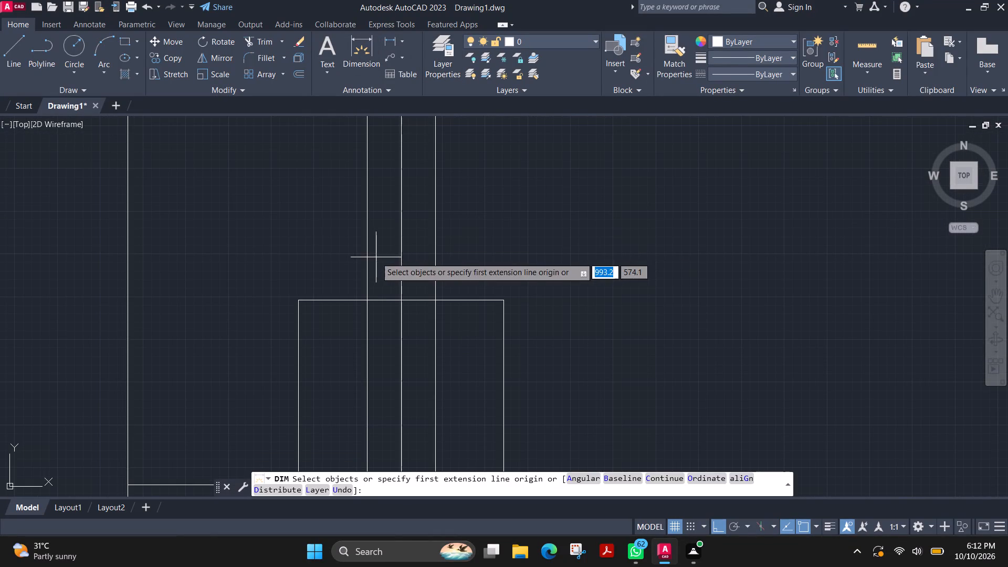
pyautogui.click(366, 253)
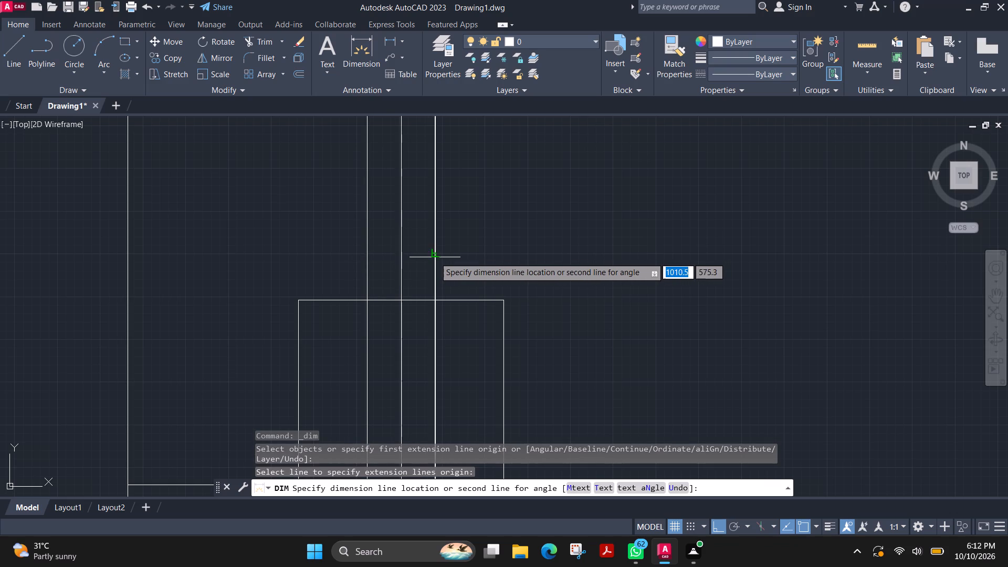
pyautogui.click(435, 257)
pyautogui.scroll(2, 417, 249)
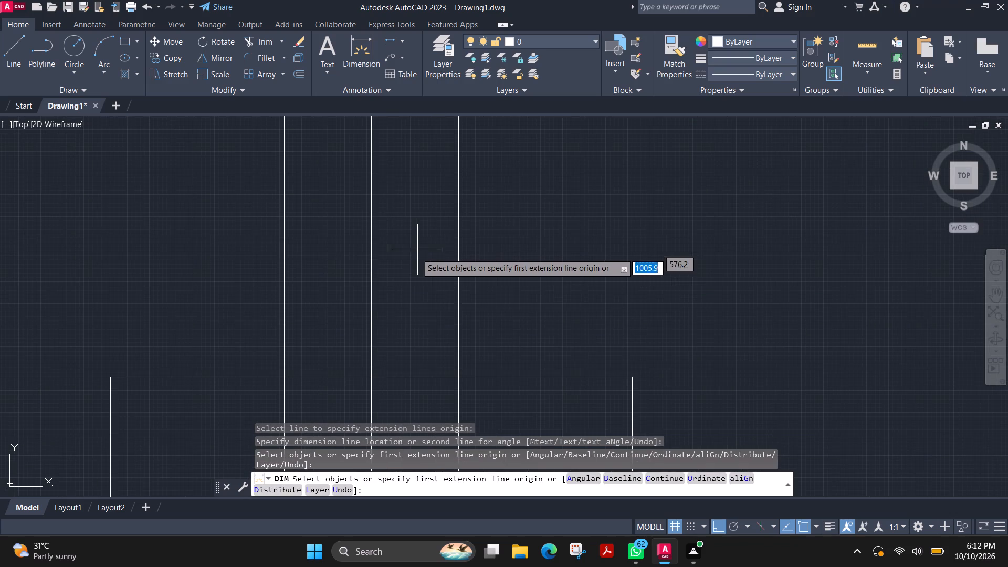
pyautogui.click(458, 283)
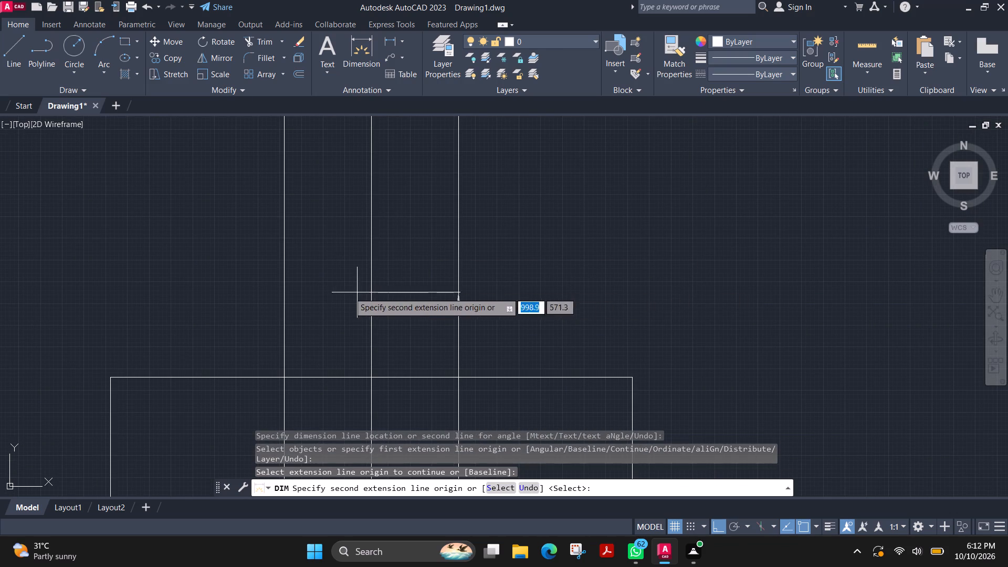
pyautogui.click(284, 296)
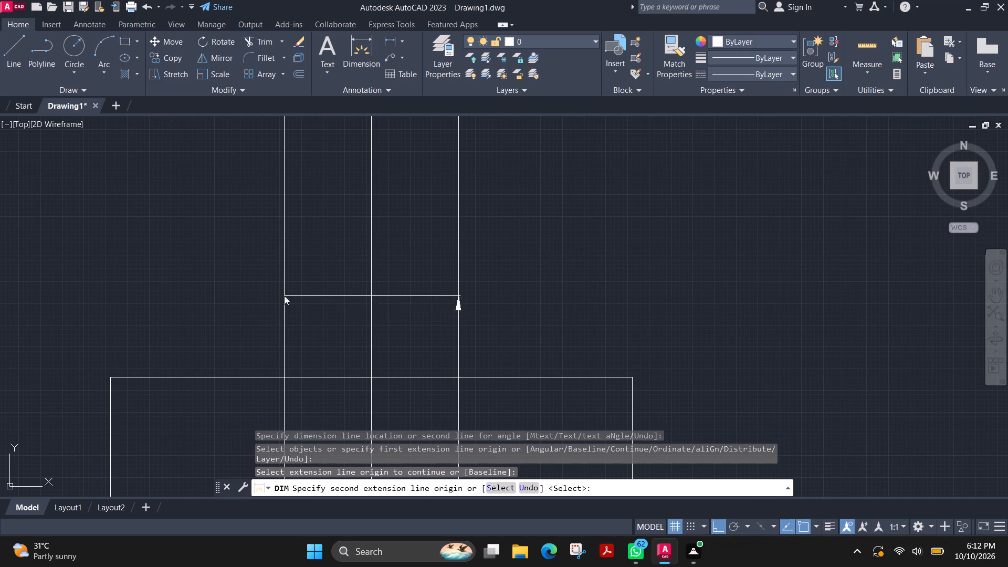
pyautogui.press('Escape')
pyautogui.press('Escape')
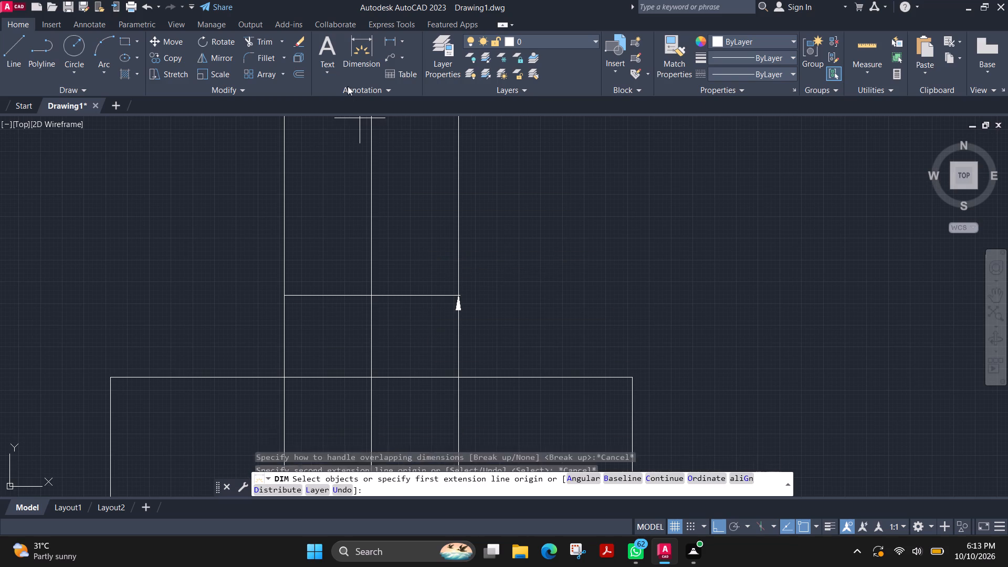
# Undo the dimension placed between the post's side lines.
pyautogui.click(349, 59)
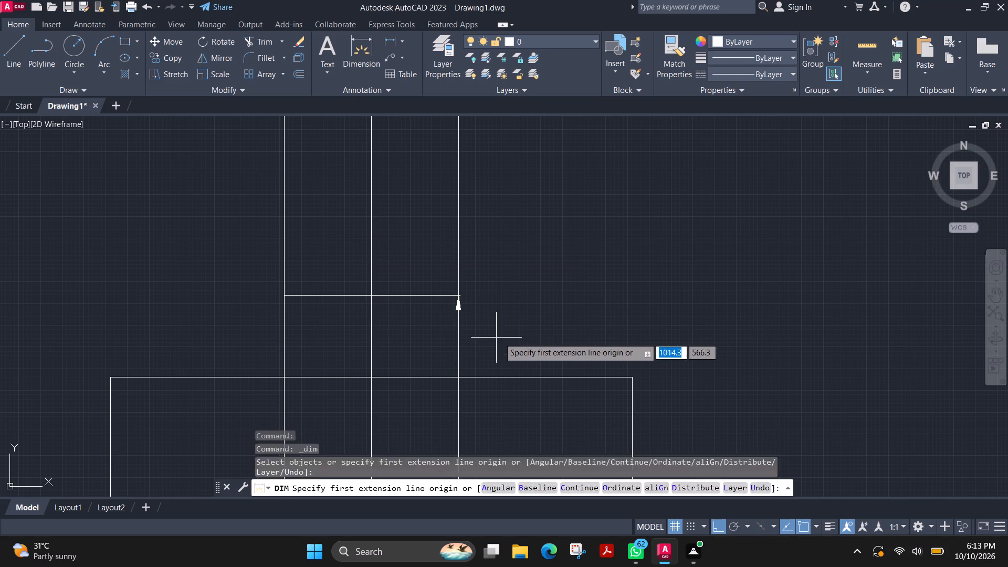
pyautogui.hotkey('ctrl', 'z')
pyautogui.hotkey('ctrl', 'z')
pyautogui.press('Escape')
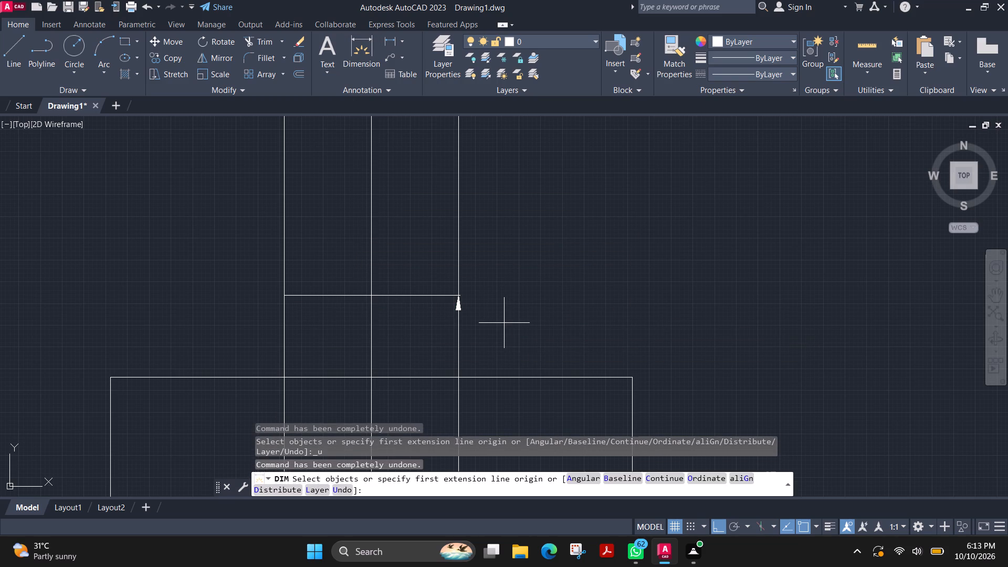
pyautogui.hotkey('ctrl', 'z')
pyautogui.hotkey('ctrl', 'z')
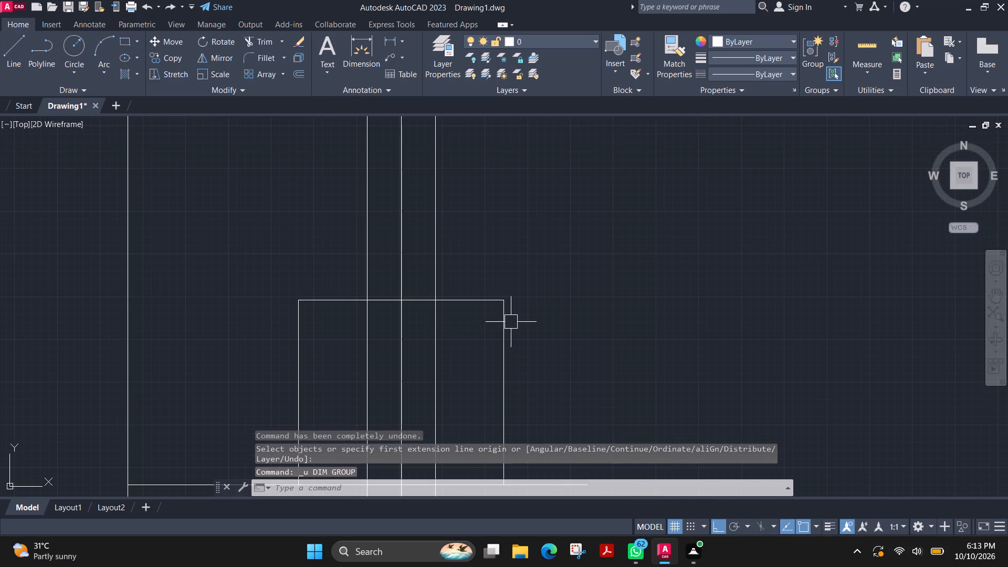
# Check the post's width with a linear dimension between its side lines at the 60 x 54 block's top edge, without placing it.
pyautogui.click(388, 44)
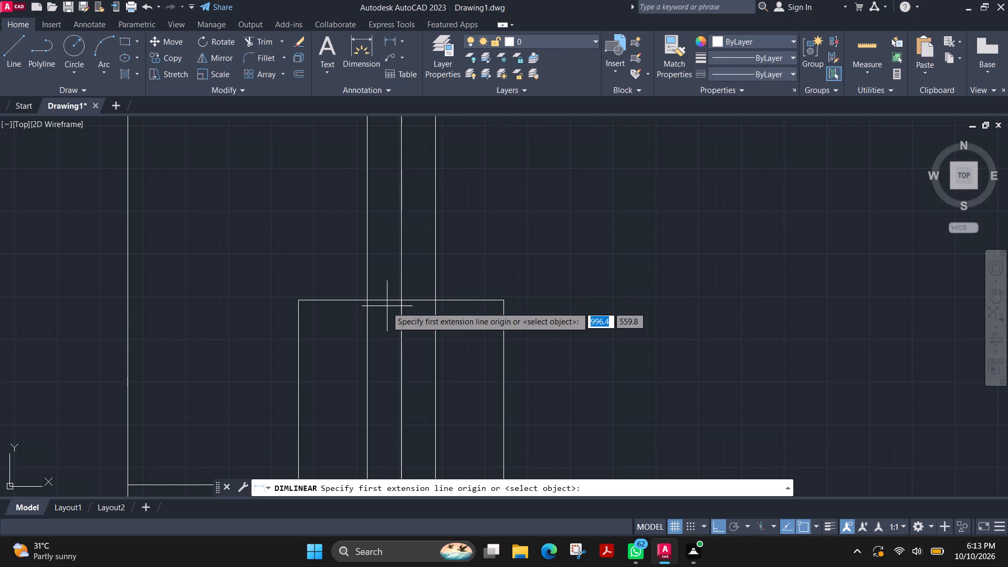
pyautogui.click(368, 298)
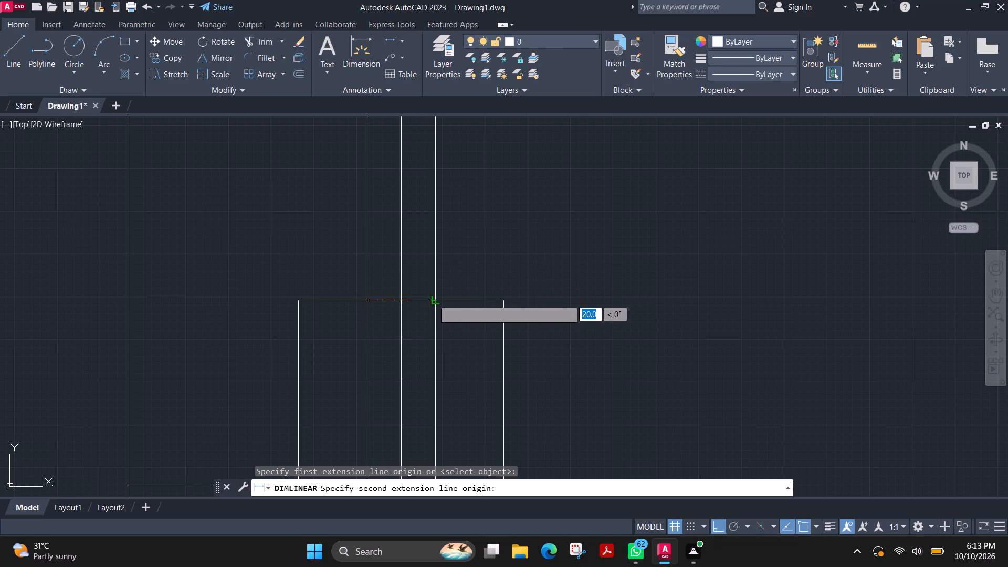
pyautogui.click(435, 299)
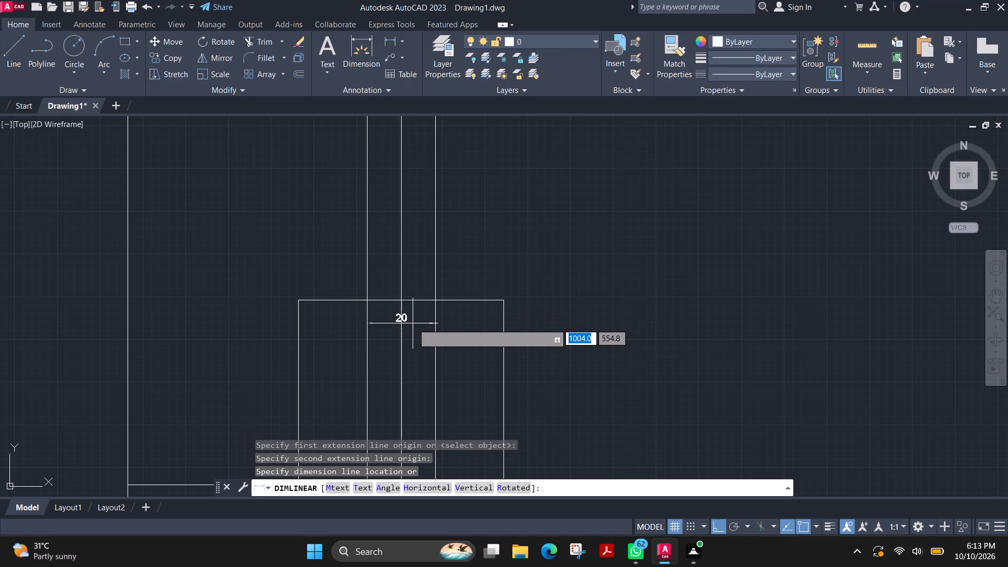
pyautogui.press('Escape')
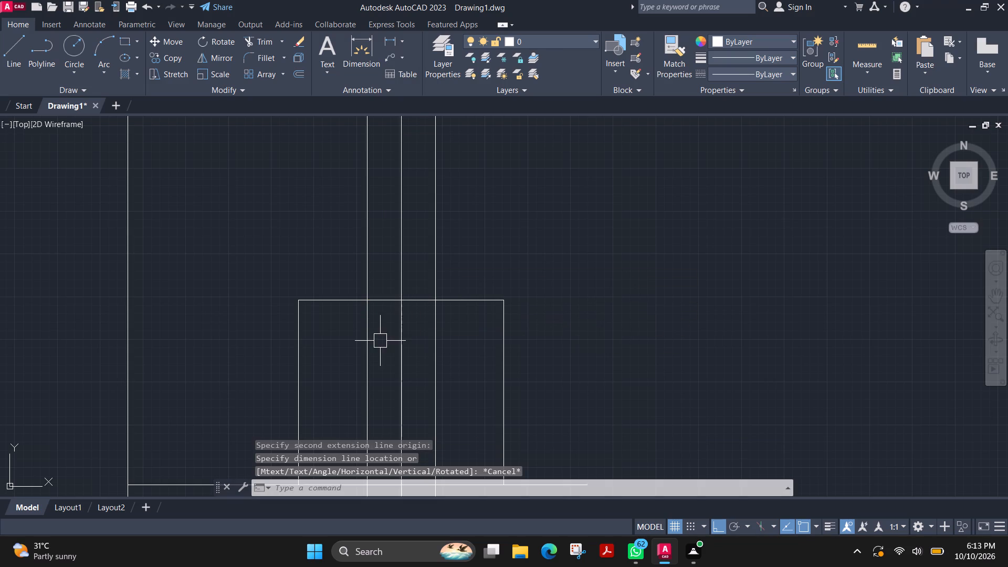
# Erase the post's centre line, keeping the two side lines.
pyautogui.click(402, 337)
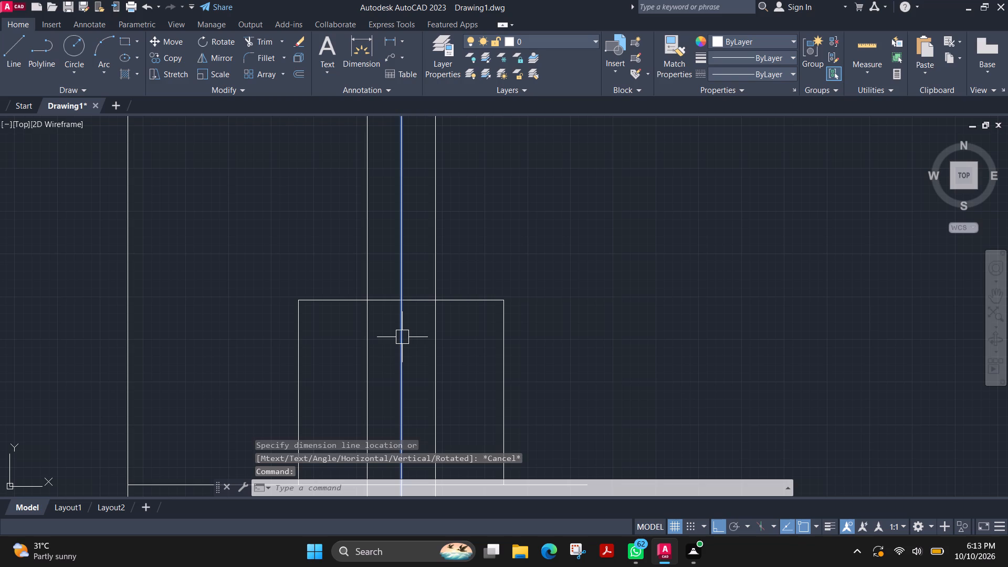
pyautogui.press('Delete')
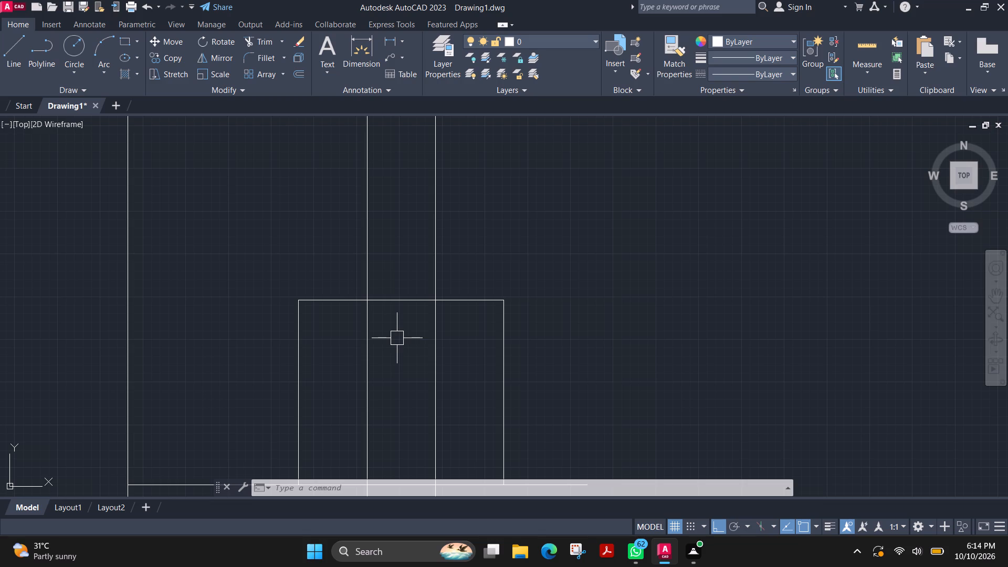
# Erase the long horizontal guide line under the 60 x 54 block, keeping the block's own bottom edge.
pyautogui.scroll(-2, 561, 409)
pyautogui.scroll(1, 542, 394)
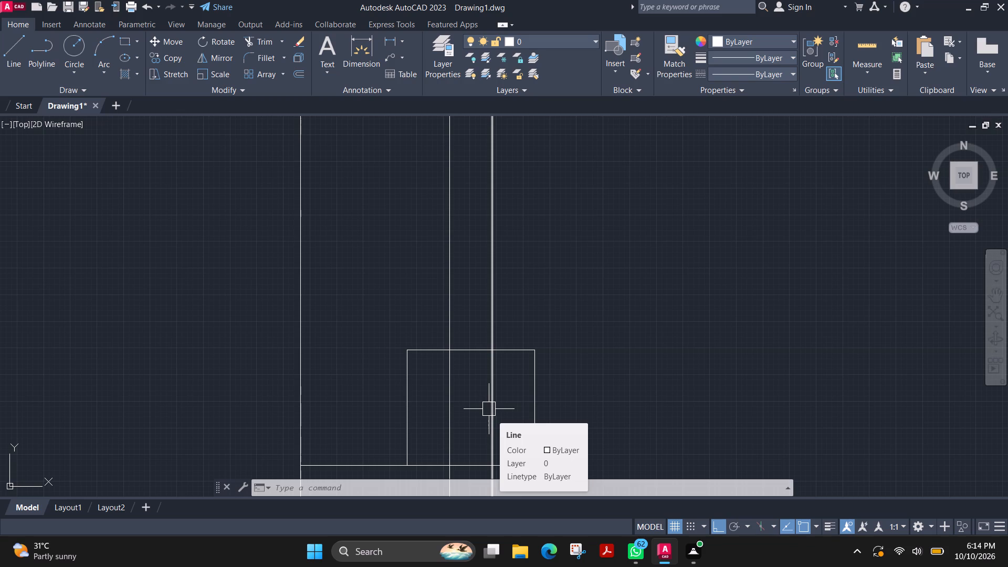
pyautogui.scroll(-2, 632, 396)
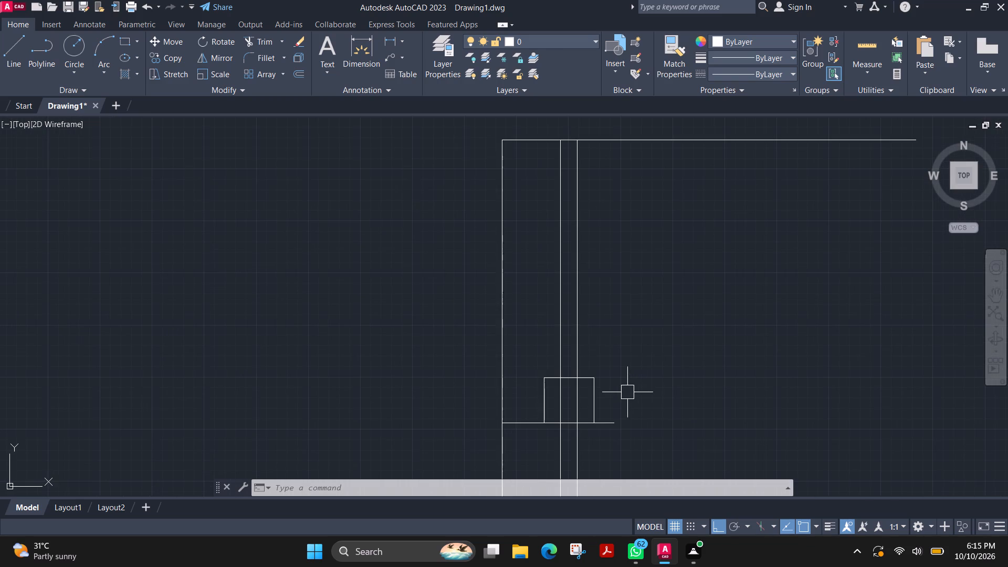
pyautogui.moveTo(626, 392); pyautogui.dragTo(516, 347, button='middle')
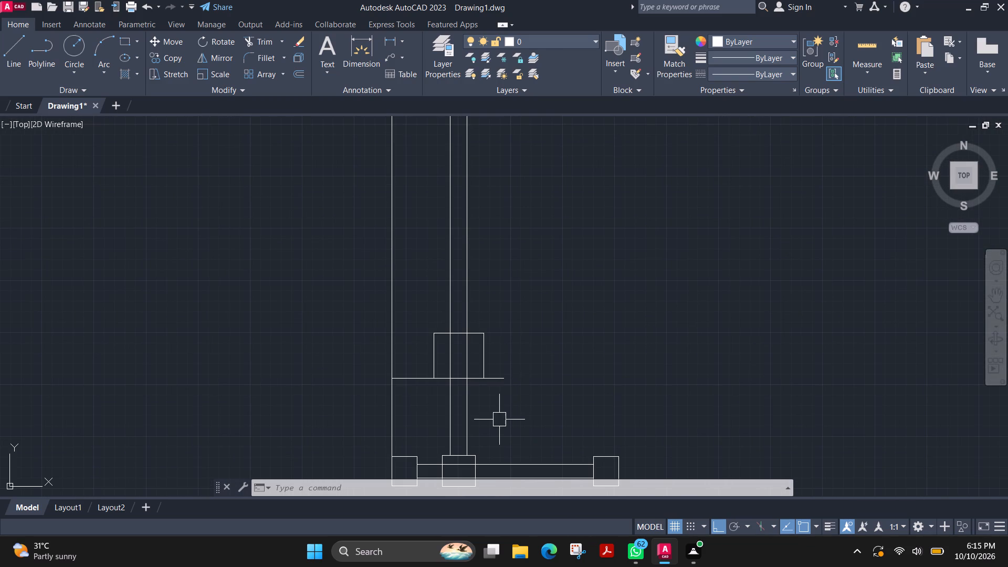
pyautogui.scroll(2, 464, 337)
pyautogui.scroll(-1, 465, 348)
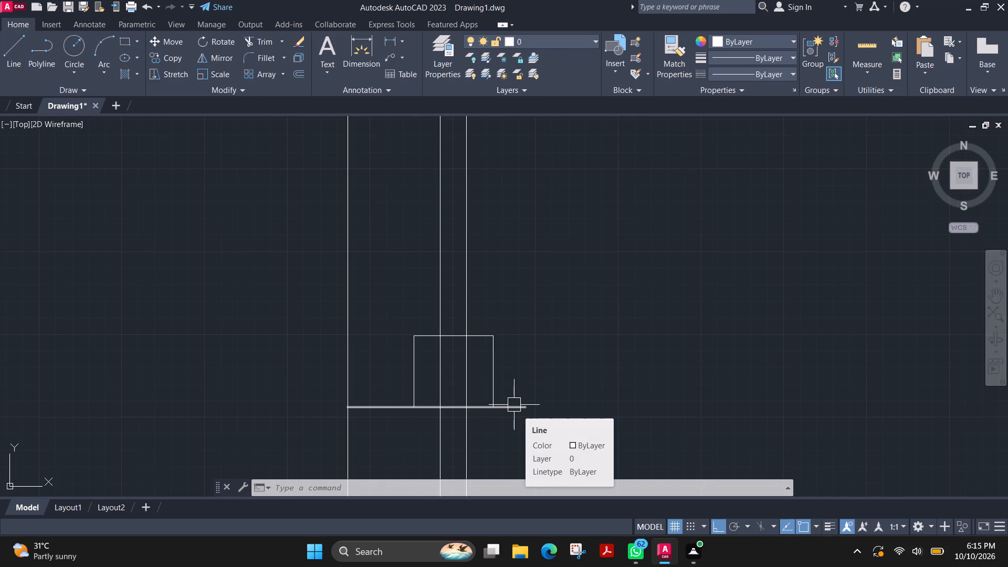
pyautogui.click(514, 405)
pyautogui.press('Delete')
pyautogui.press('Delete')
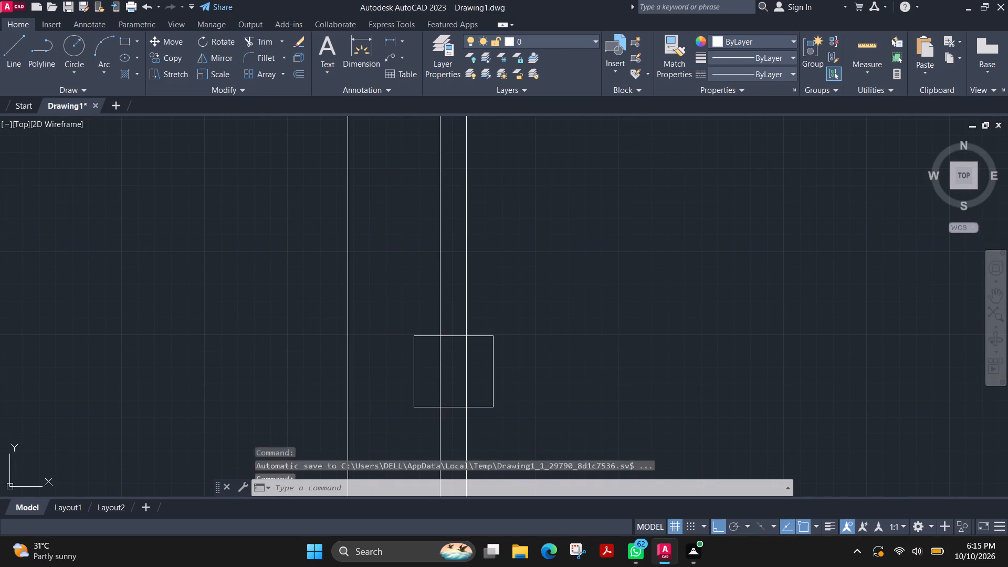
# Draw a line from the midpoint of the 60 x 54 block's right edge 22 mm up, then 75 mm horizontally to the right.
pyautogui.scroll(-2, 539, 408)
pyautogui.scroll(2, 539, 407)
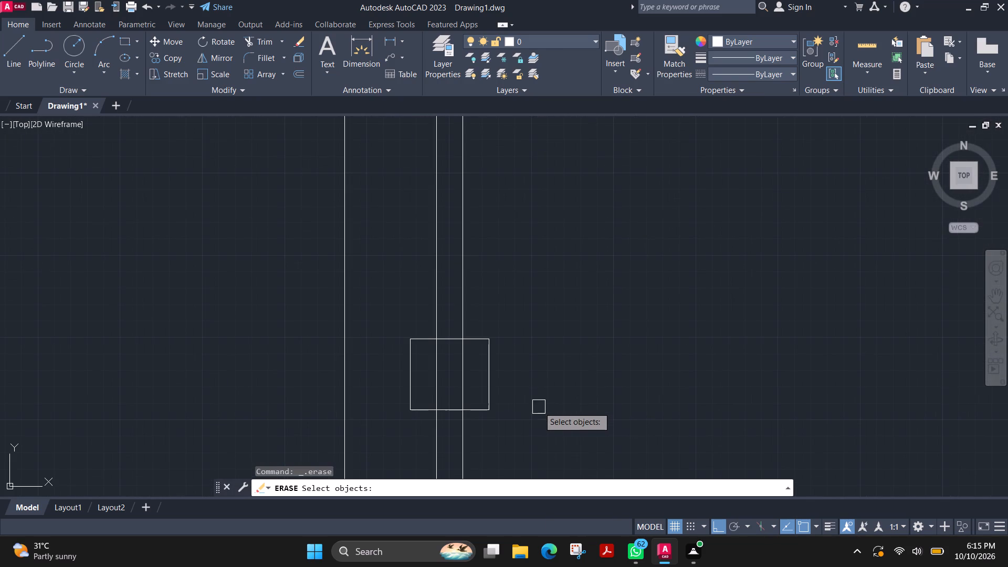
pyautogui.click(15, 48)
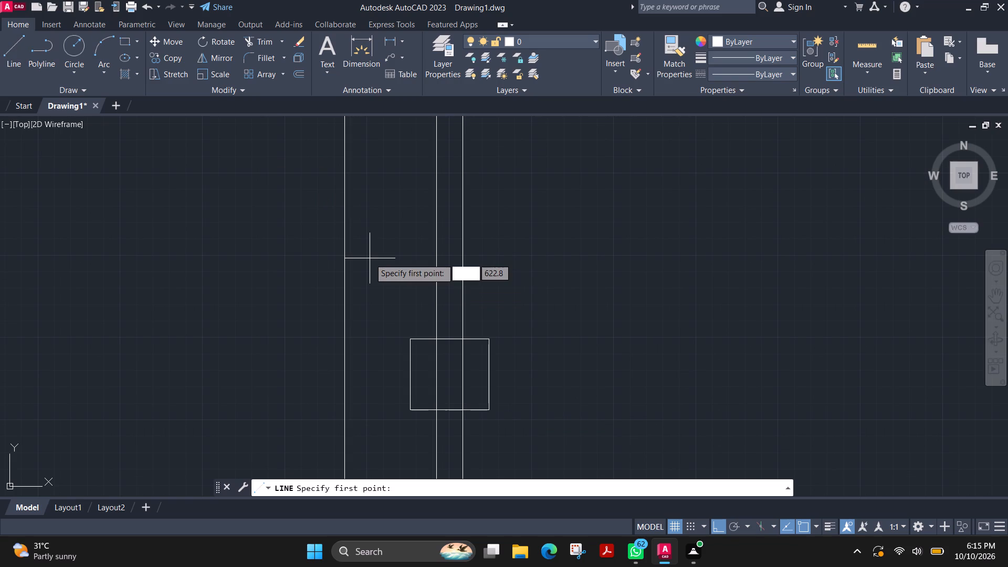
pyautogui.click(490, 373)
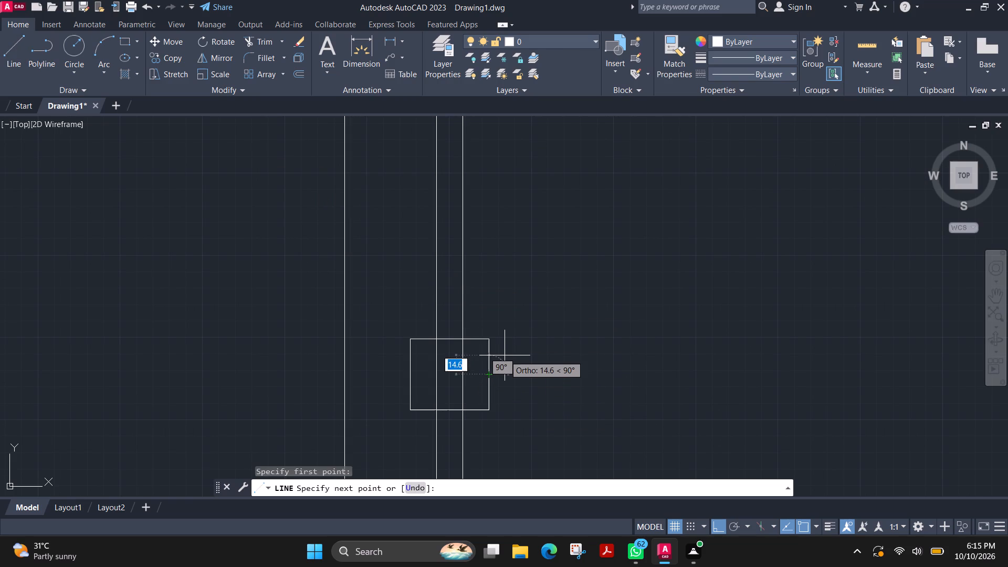
pyautogui.write('22')
pyautogui.press('Return')
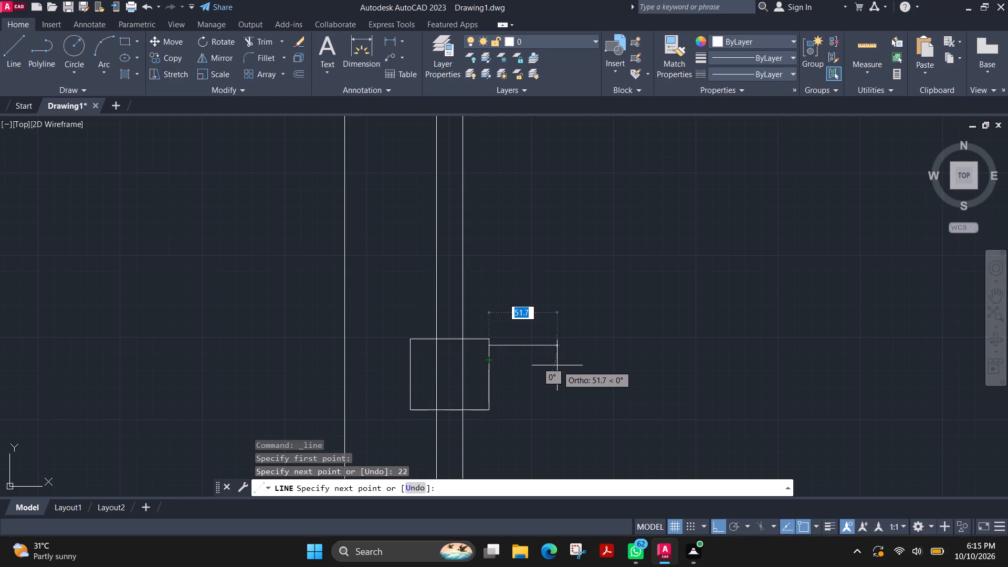
pyautogui.write('75')
pyautogui.press('Return')
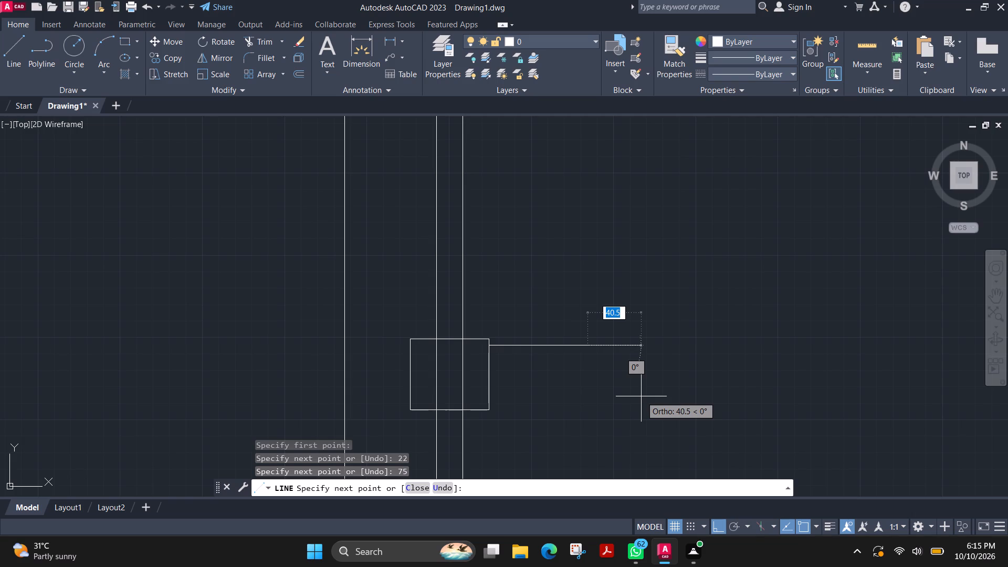
pyautogui.press('Escape')
# Draw a line from the 75 mm line's start 44 mm down the block's right edge, then a short horizontal segment outward to the right.
pyautogui.press('space')
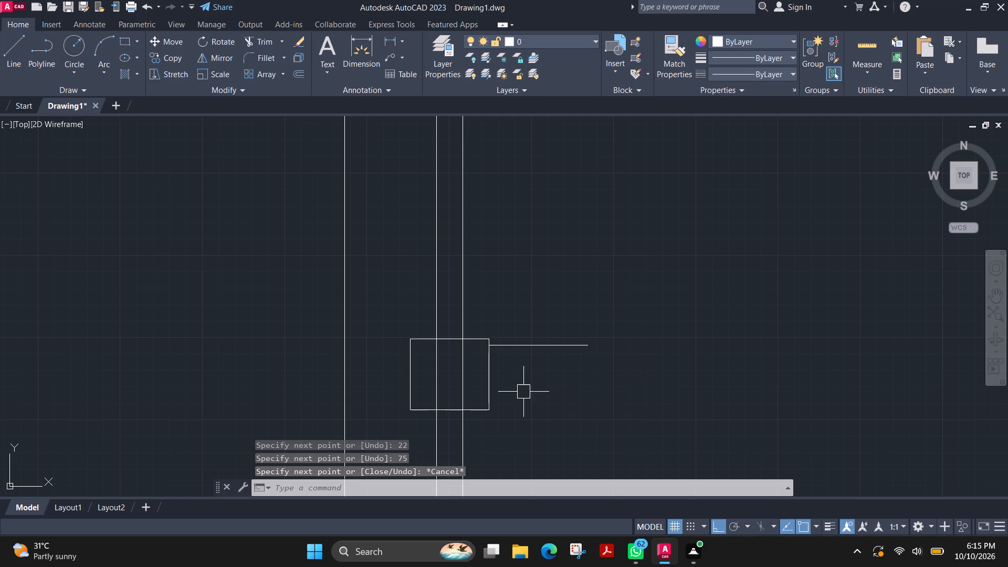
pyautogui.click(488, 343)
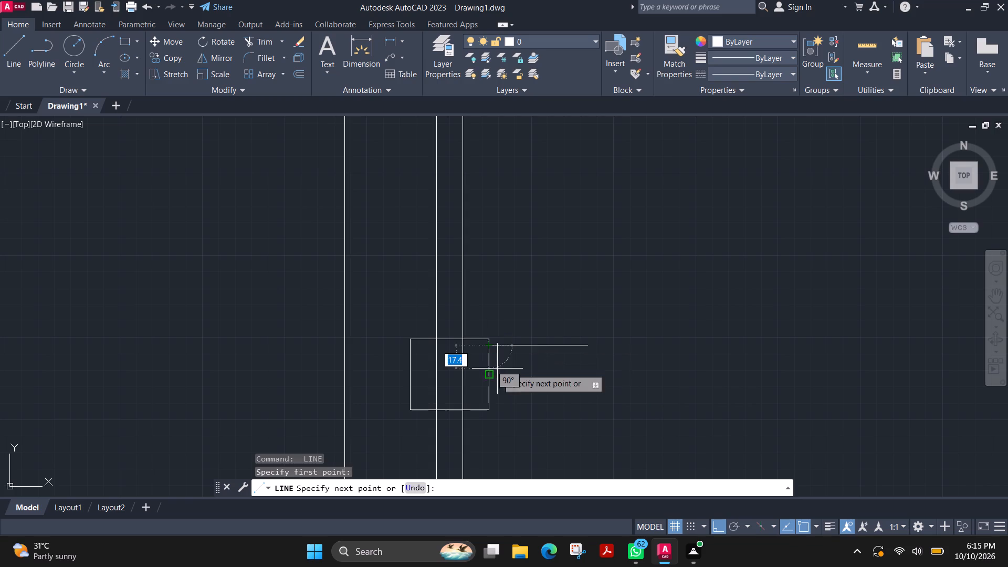
pyautogui.write('44')
pyautogui.press('Return')
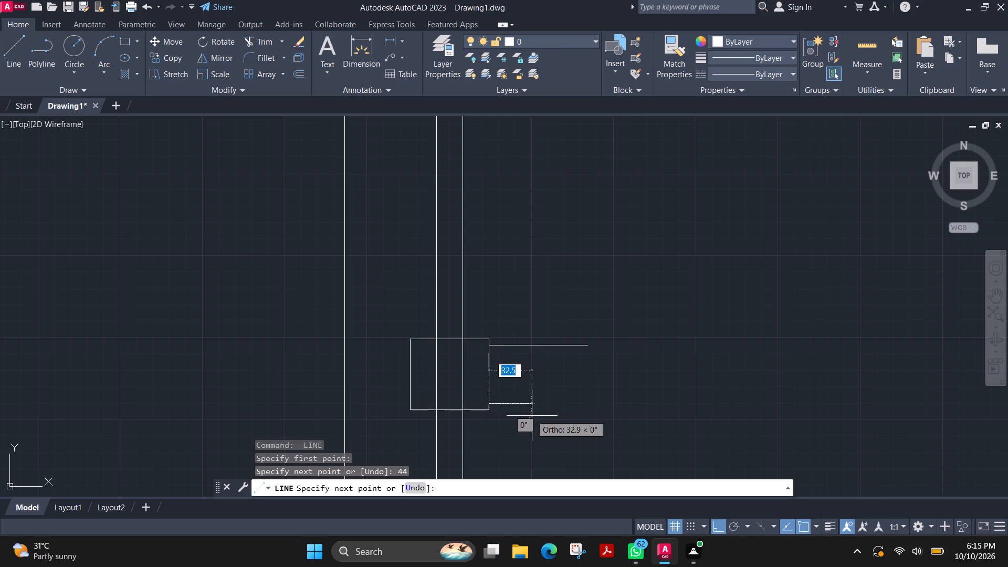
pyautogui.click(522, 403)
pyautogui.press('Escape')
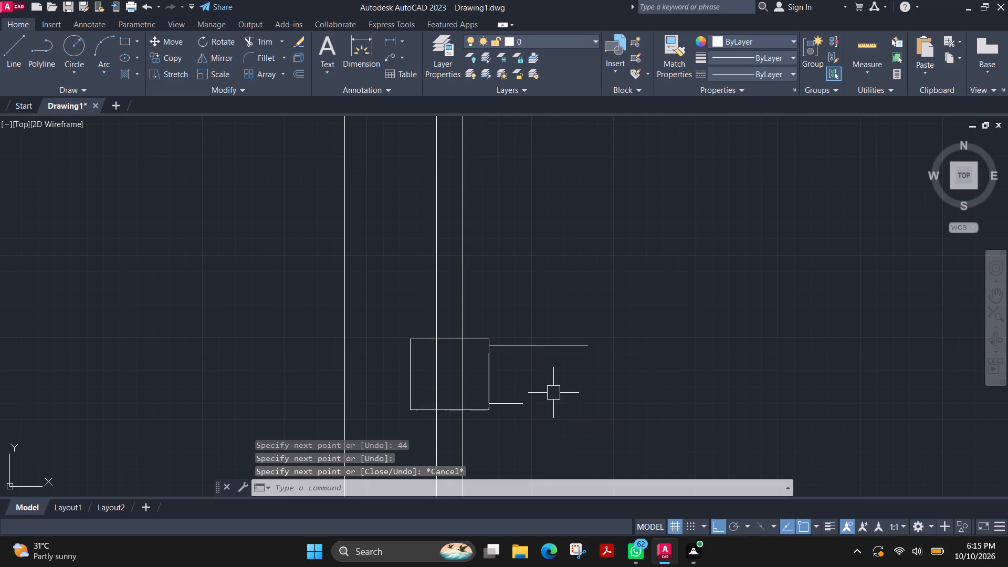
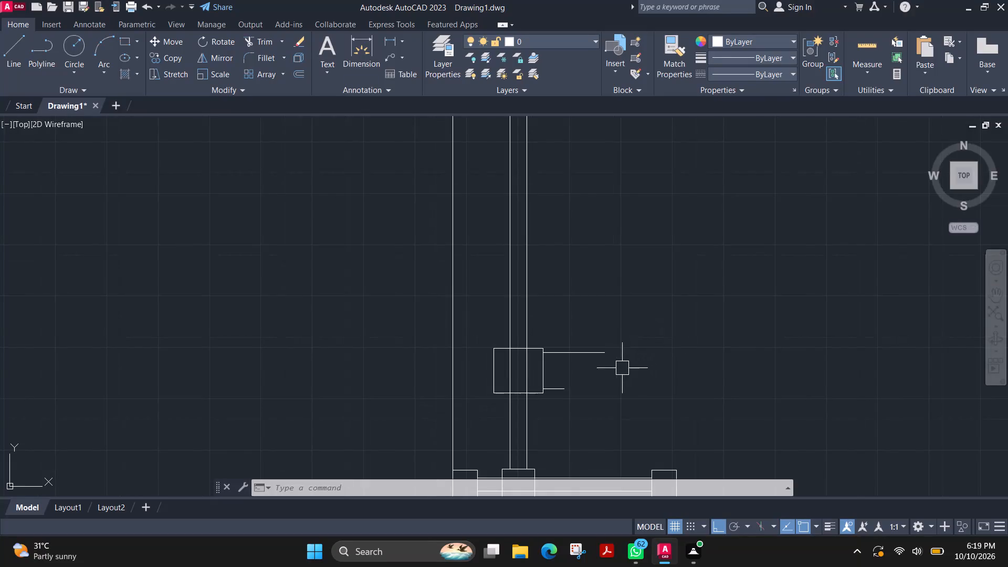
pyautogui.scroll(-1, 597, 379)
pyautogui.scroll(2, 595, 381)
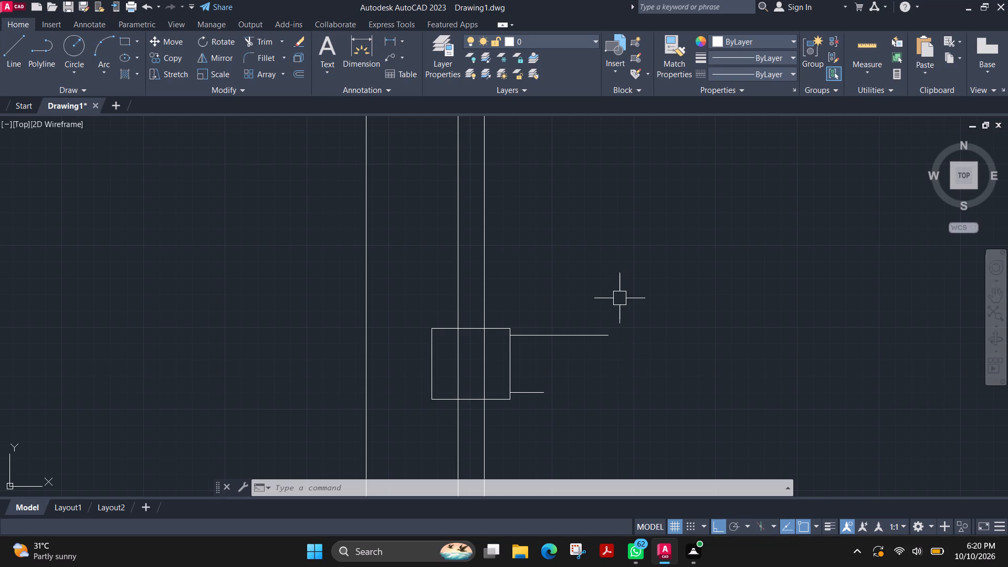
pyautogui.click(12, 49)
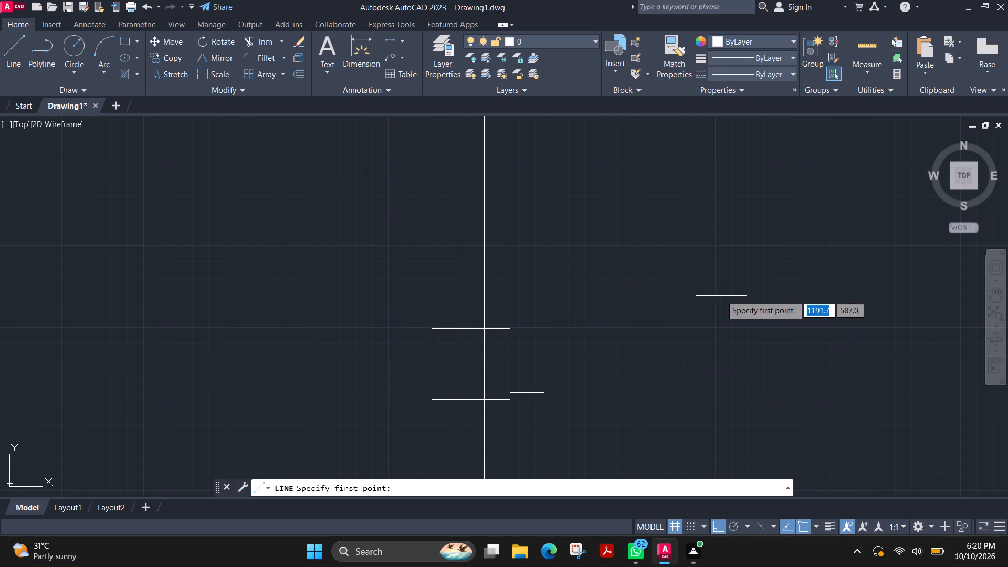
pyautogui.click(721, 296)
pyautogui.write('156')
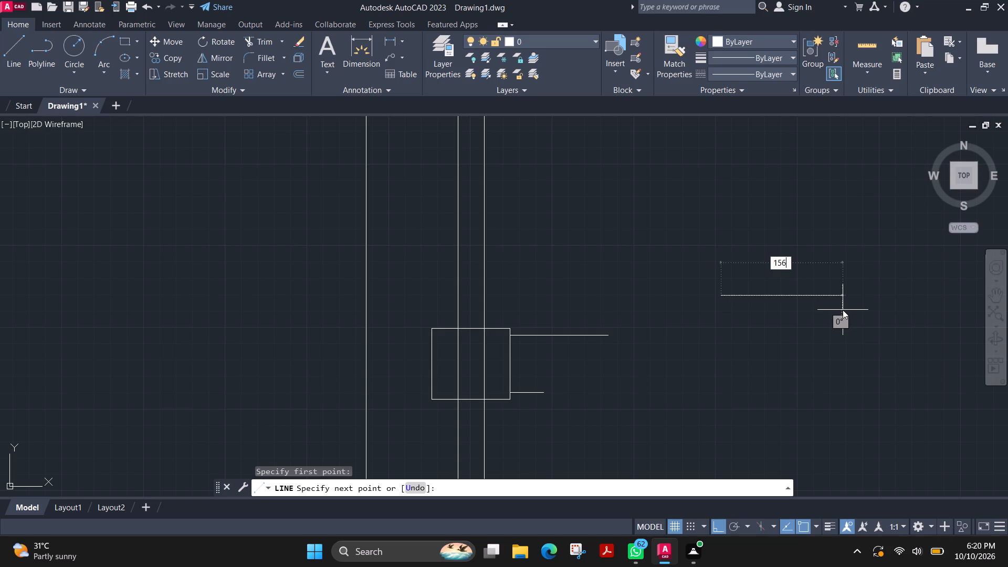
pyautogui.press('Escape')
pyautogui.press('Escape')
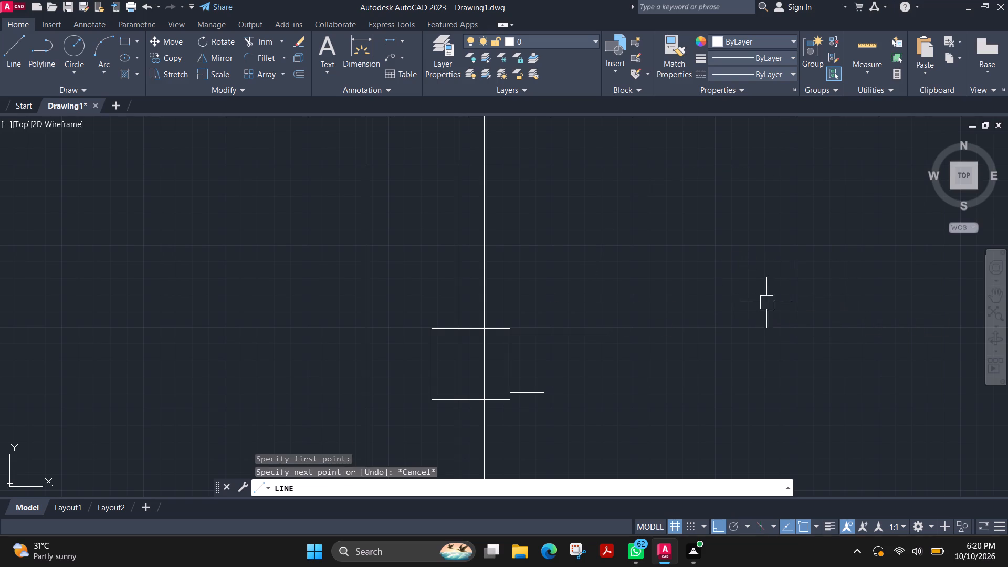
# Draw a 41 mm line sloping upward at 10° in the free space above the side arm, with ortho off.
pyautogui.scroll(1, 466, 329)
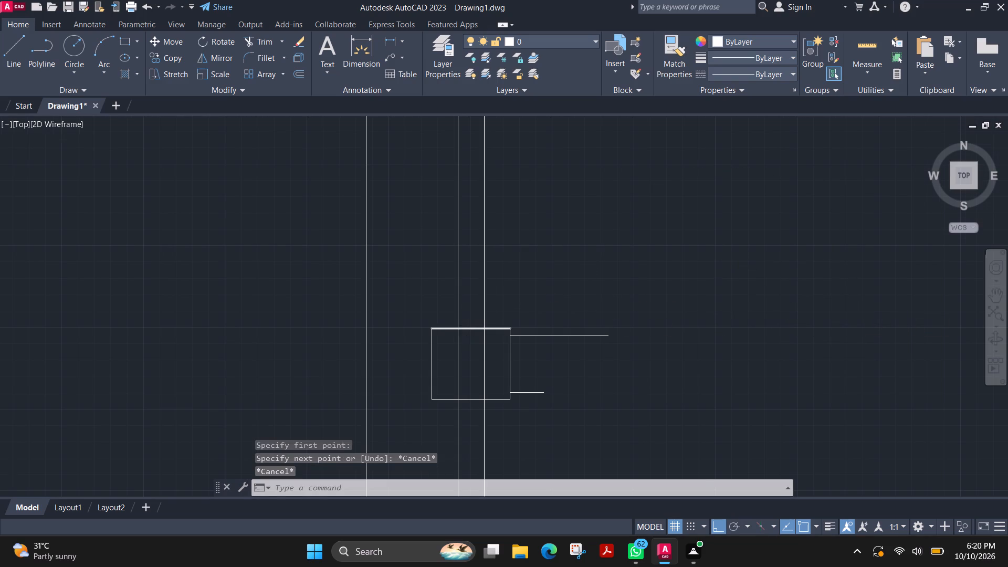
pyautogui.scroll(1, 466, 329)
pyautogui.click(13, 52)
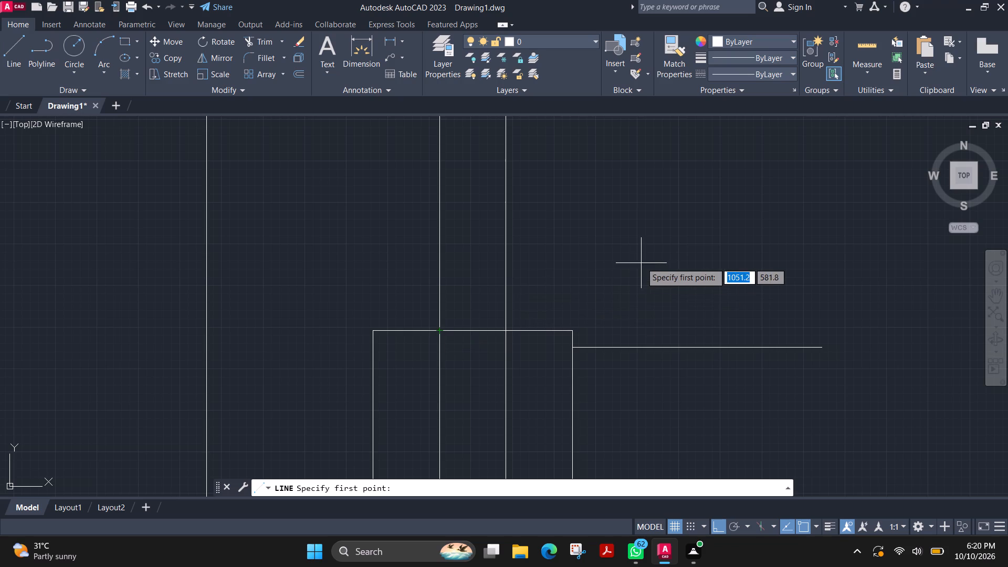
pyautogui.press('Escape')
pyautogui.press('space')
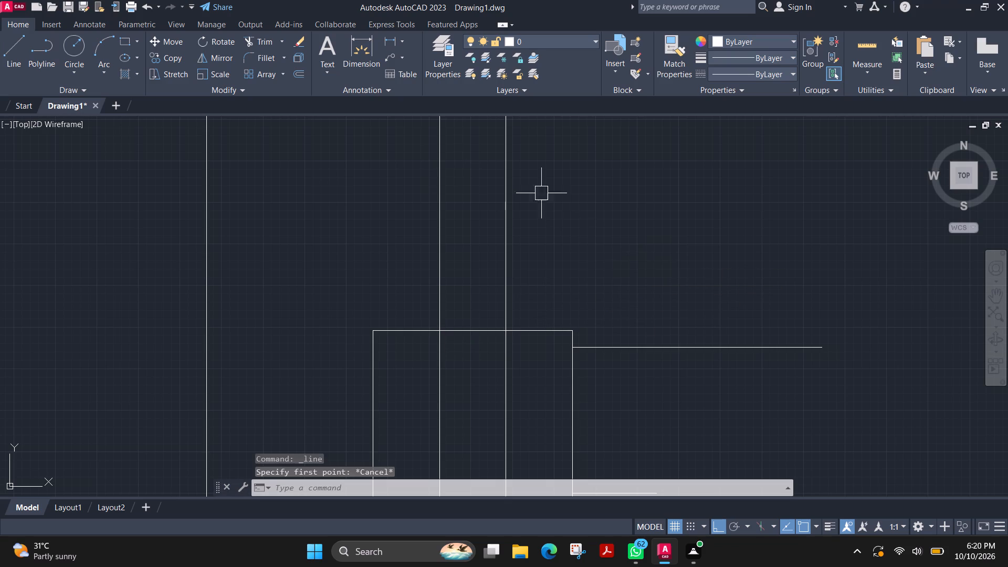
pyautogui.click(604, 267)
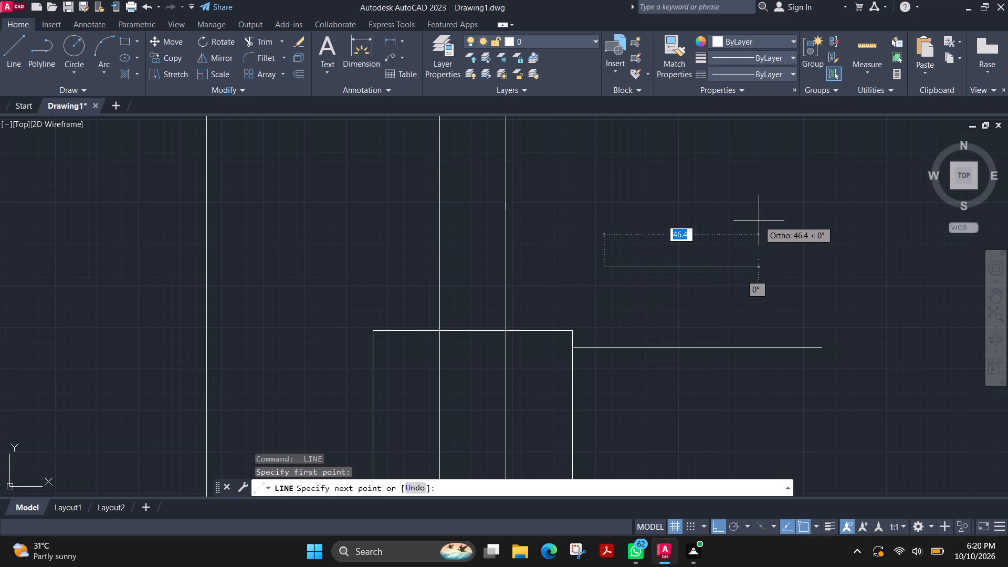
pyautogui.press('F8')
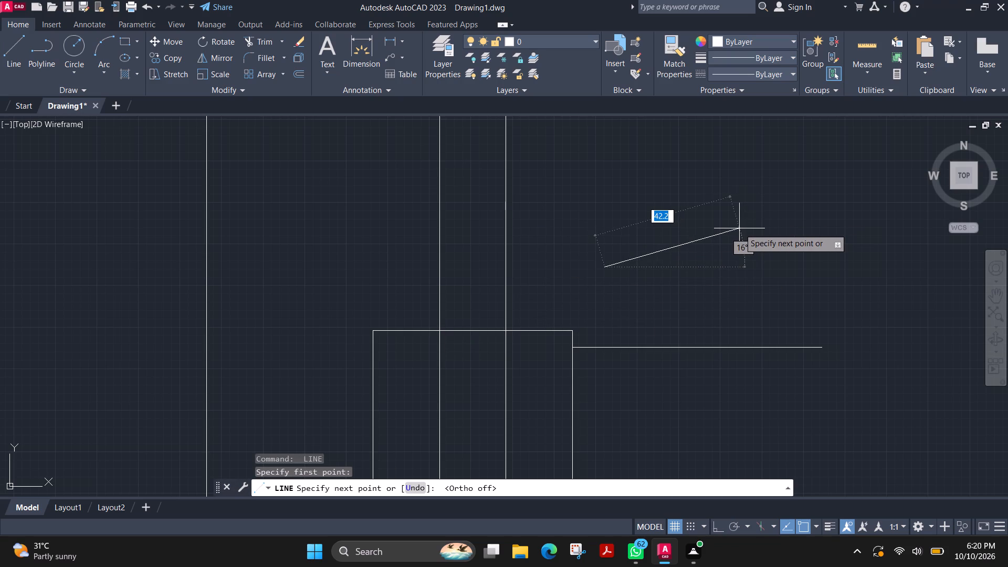
pyautogui.write('41')
pyautogui.press('Tab')
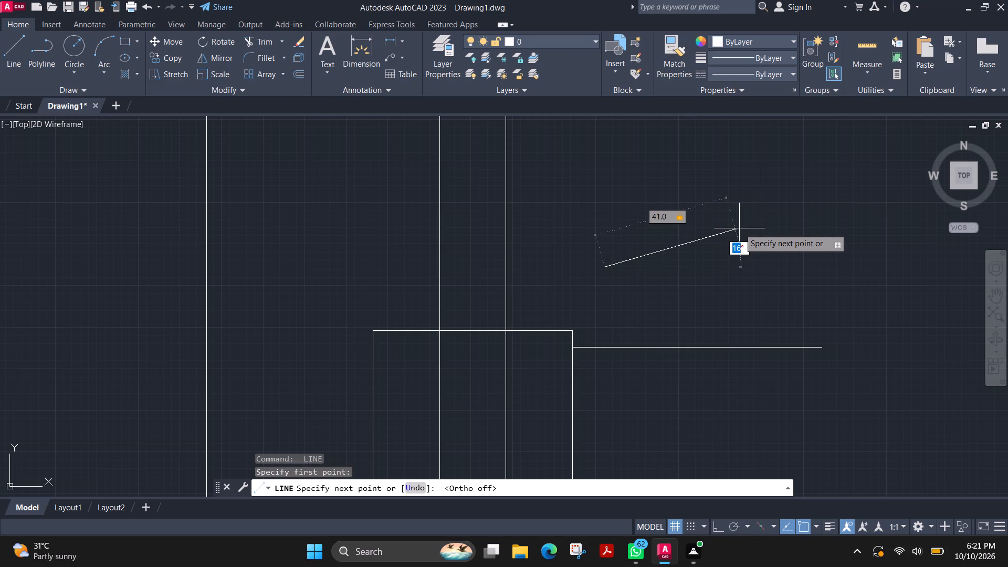
pyautogui.write('10')
pyautogui.press('Return')
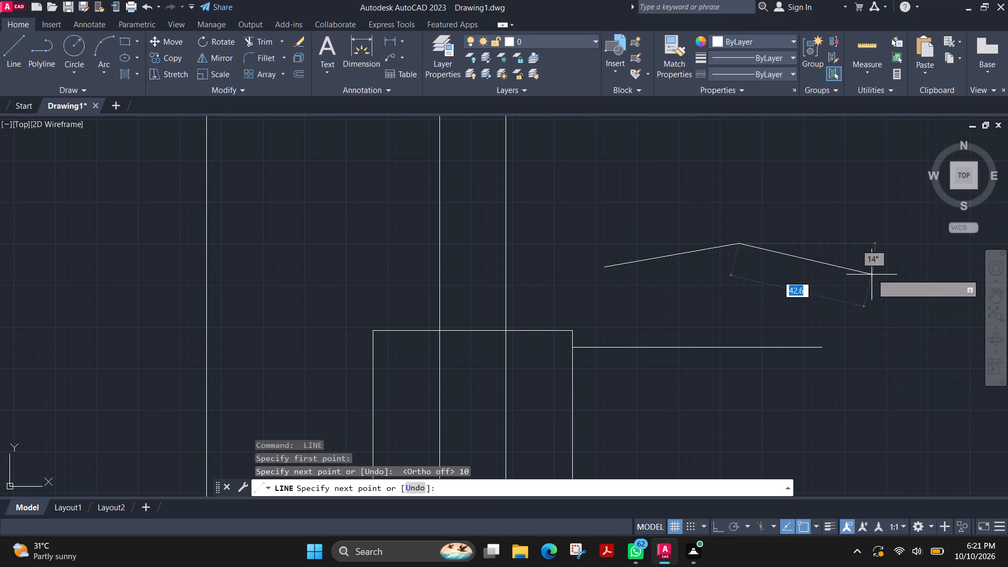
pyautogui.press('Escape')
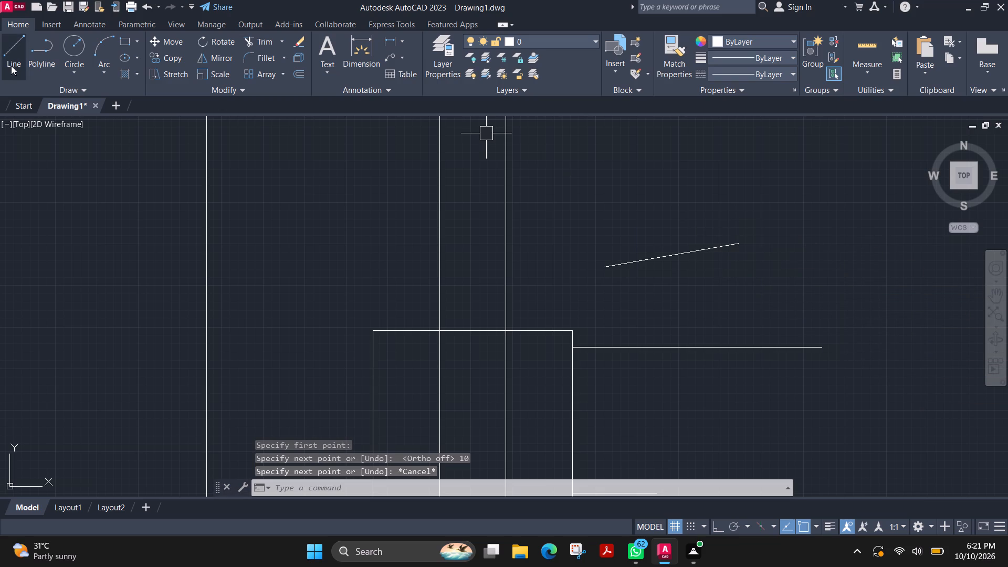
# Draw a horizontal line about 40 mm long from the sloped line's lower end, running beneath it.
pyautogui.click(9, 70)
pyautogui.click(605, 268)
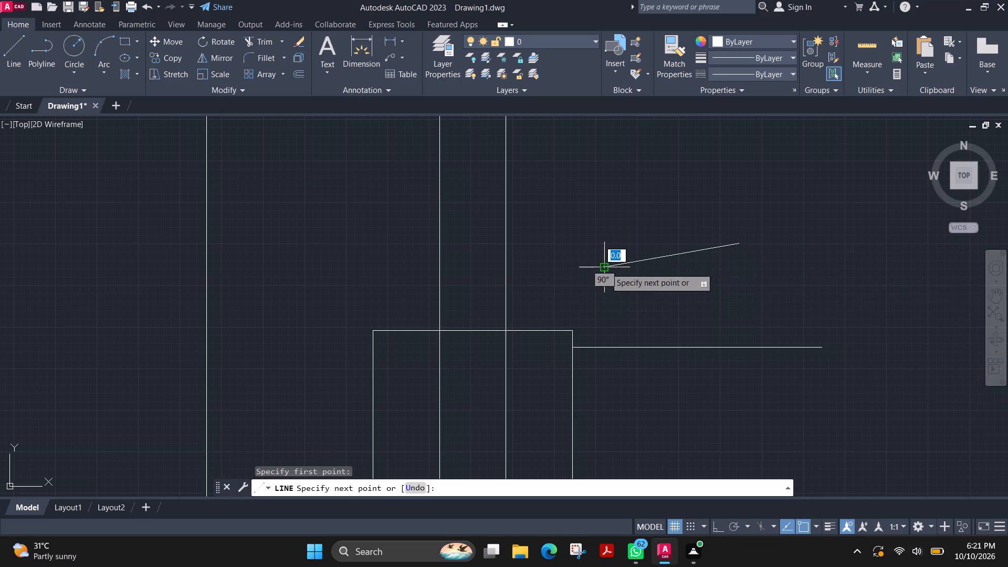
pyautogui.click(741, 270)
pyautogui.press('Escape')
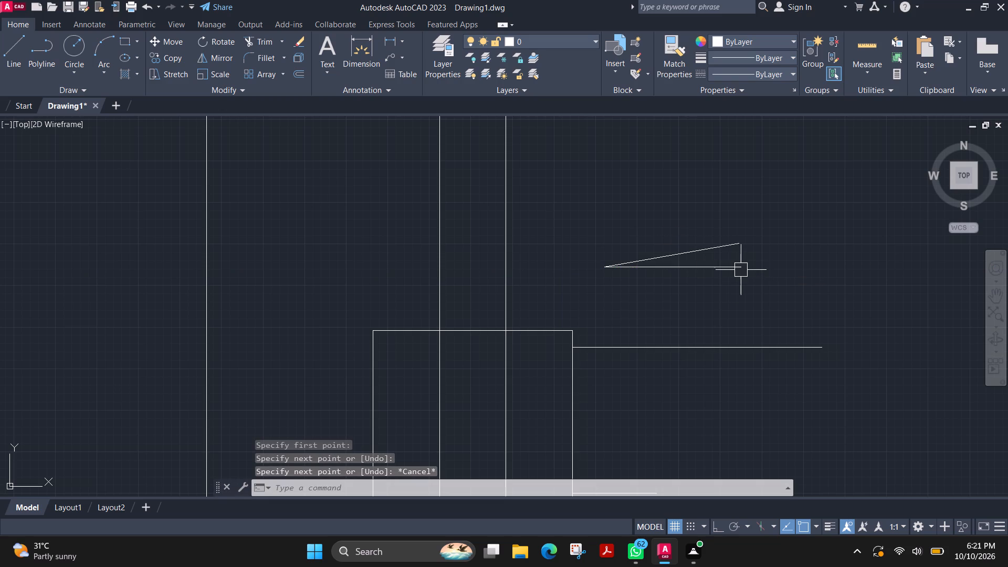
# Check the angle between the sloped line and the horizontal line using an angular dimension.
pyautogui.click(404, 43)
pyautogui.click(413, 111)
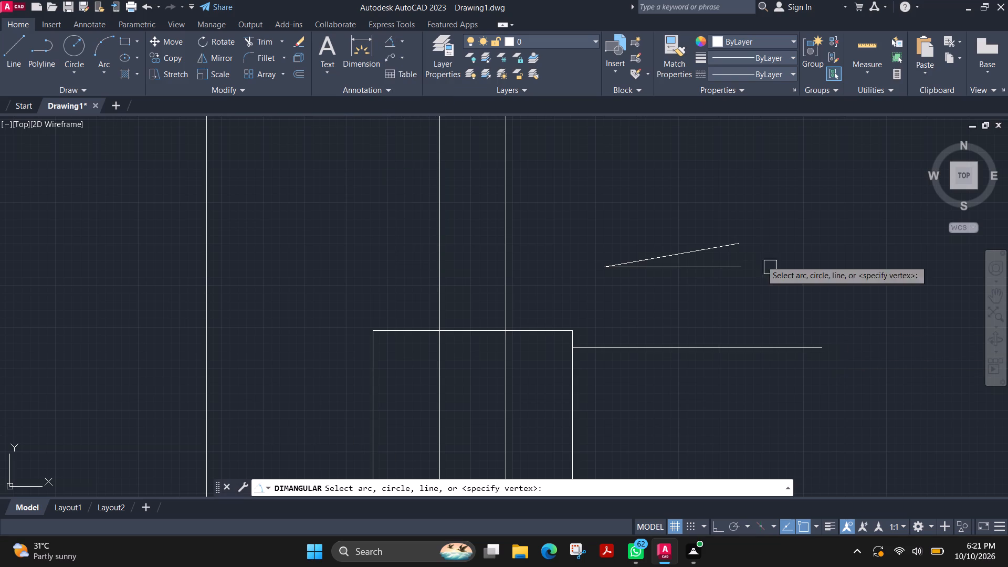
pyautogui.click(719, 245)
pyautogui.click(719, 264)
pyautogui.press('Escape')
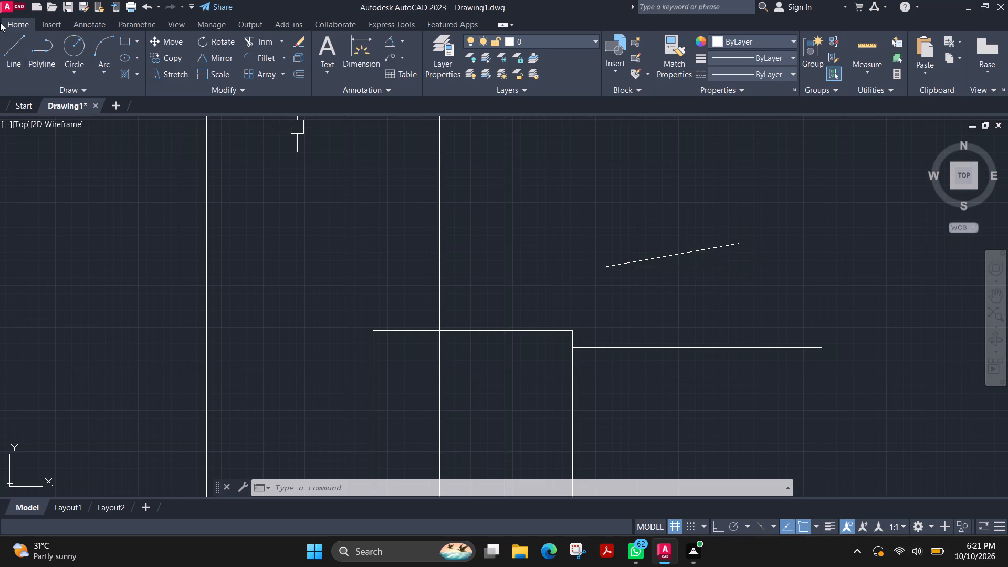
# Draw a vertical line from the sloped line's upper end down past the horizontal line.
pyautogui.click(10, 54)
pyautogui.click(740, 240)
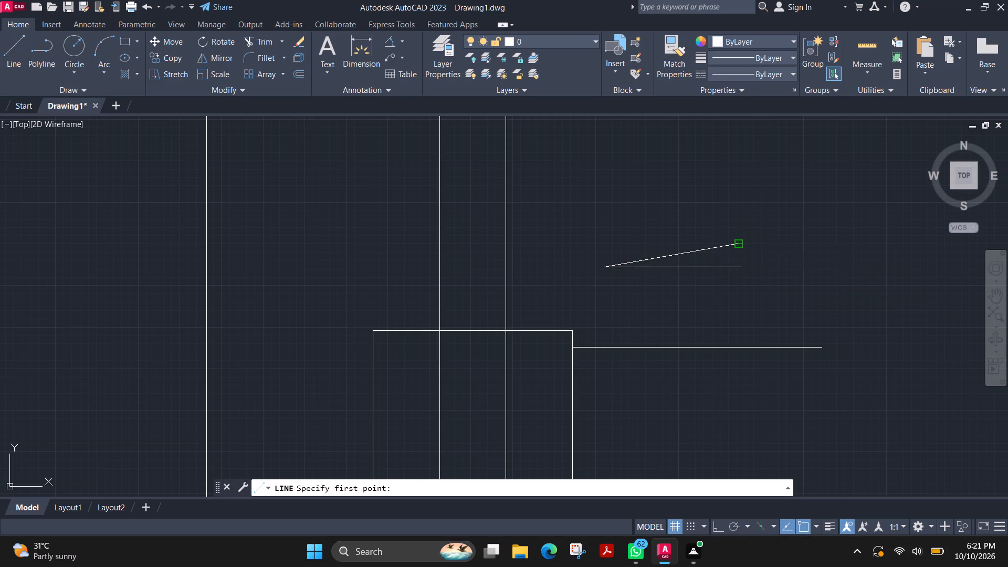
pyautogui.click(738, 290)
pyautogui.press('Escape')
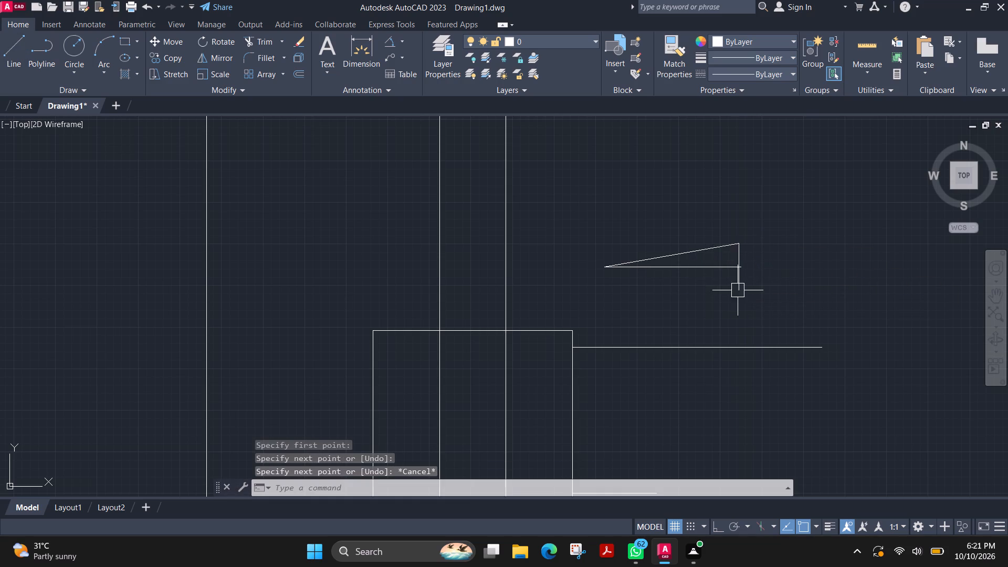
# Trim the overhanging ends of the horizontal and vertical lines at their crossing to close the triangle.
pyautogui.scroll(4, 743, 285)
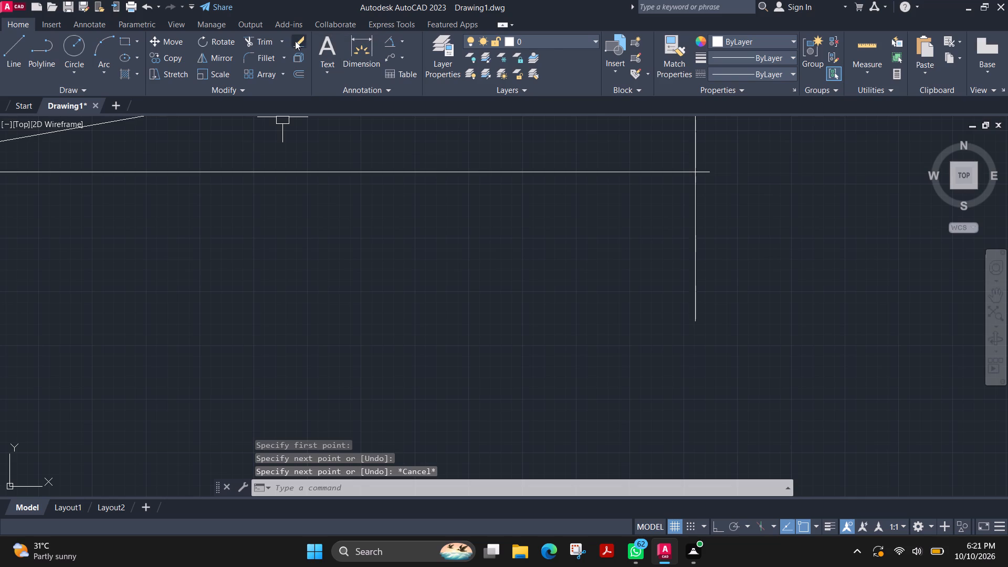
pyautogui.click(258, 43)
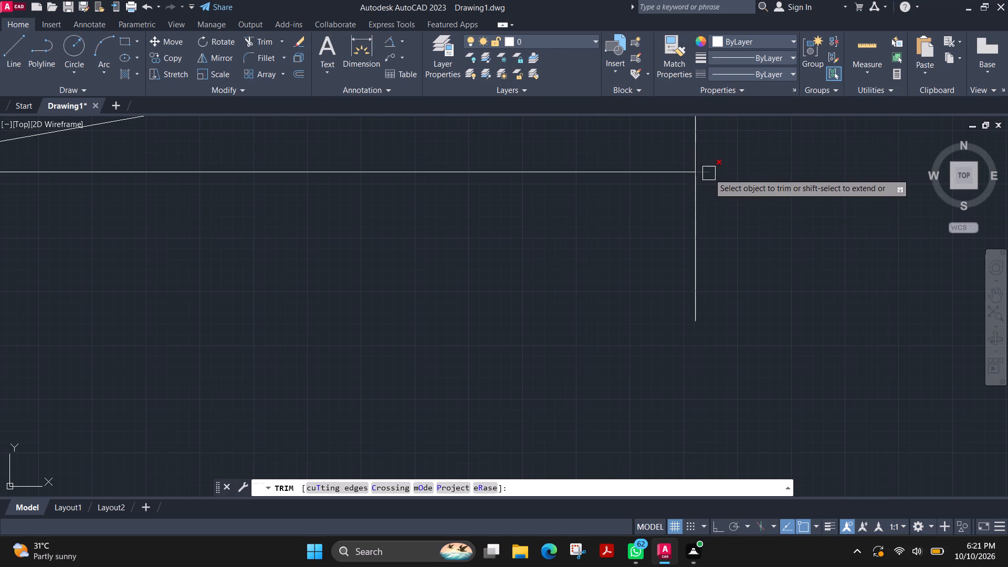
pyautogui.click(709, 173)
pyautogui.click(694, 210)
pyautogui.press('Escape')
# Move the triangle by the midpoint of its horizontal side onto the midpoint of the 60 x 54 block's top edge.
pyautogui.scroll(1, 247, 253)
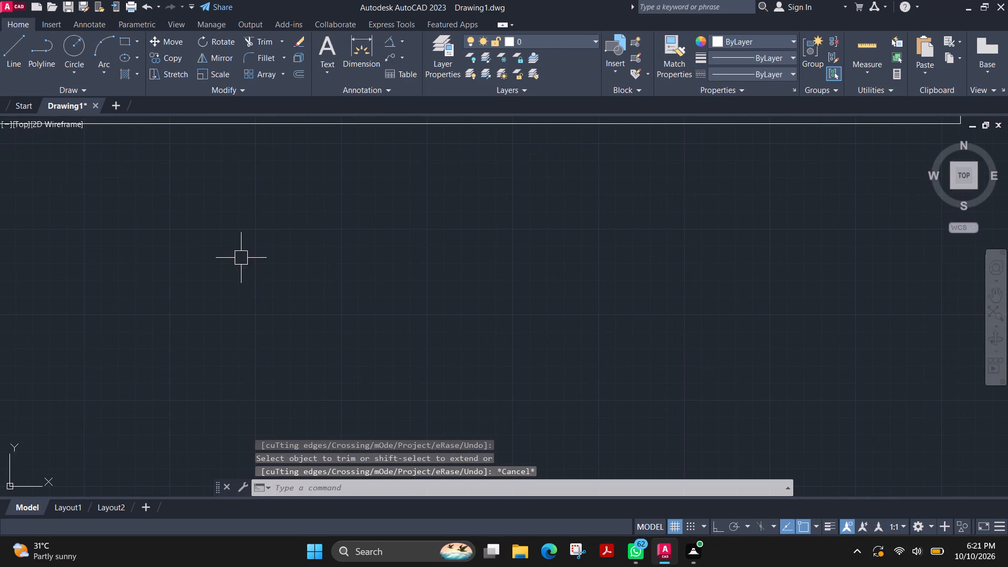
pyautogui.scroll(2, 269, 216)
pyautogui.scroll(-5, 278, 220)
pyautogui.moveTo(329, 190); pyautogui.dragTo(408, 248, button='middle')
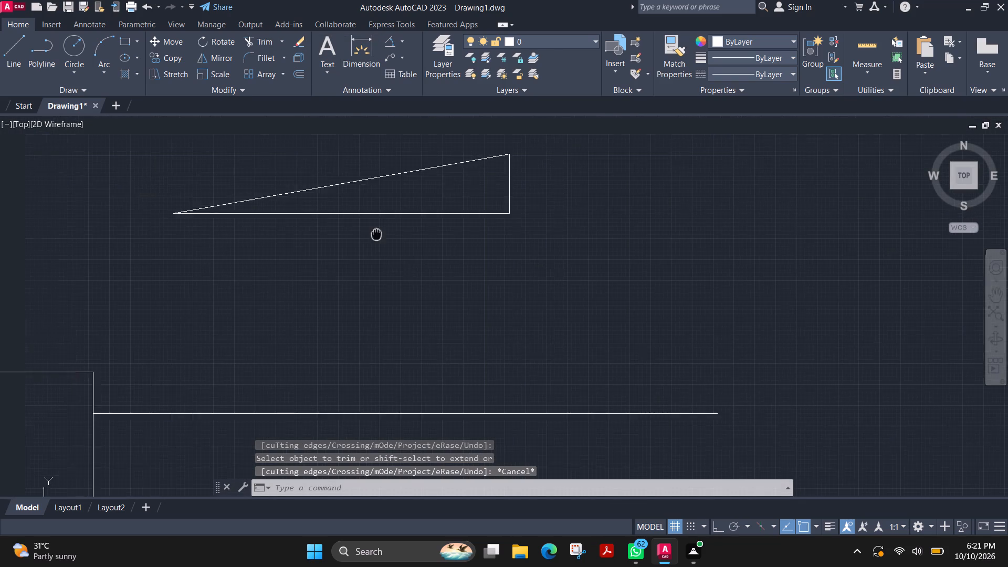
pyautogui.moveTo(408, 248); pyautogui.dragTo(446, 261, button='middle')
pyautogui.scroll(-1, 446, 261)
pyautogui.moveTo(239, 282); pyautogui.dragTo(329, 285, button='middle')
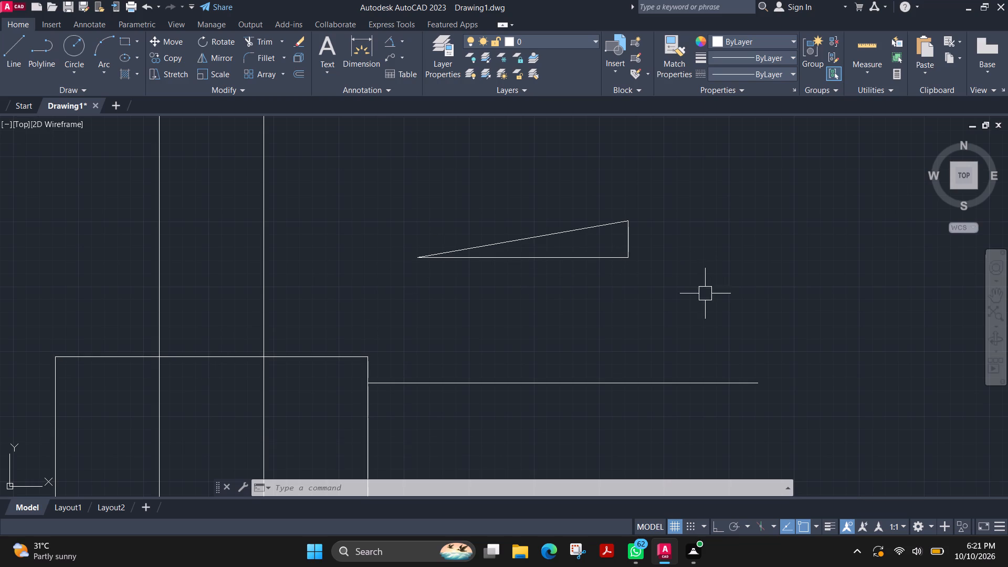
pyautogui.press('m')
pyautogui.press('Return')
pyautogui.click(648, 271)
pyautogui.click(408, 208)
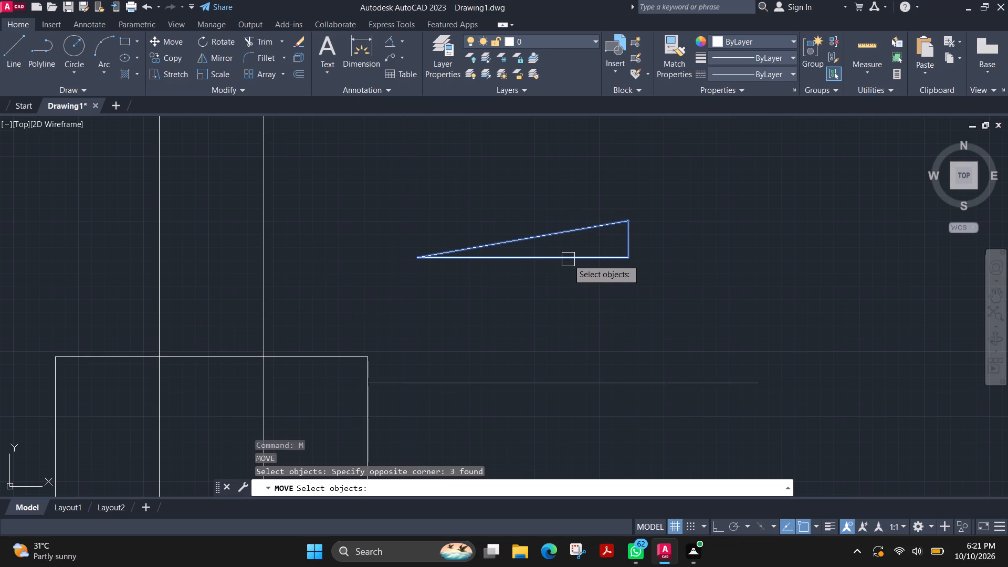
pyautogui.press('Return')
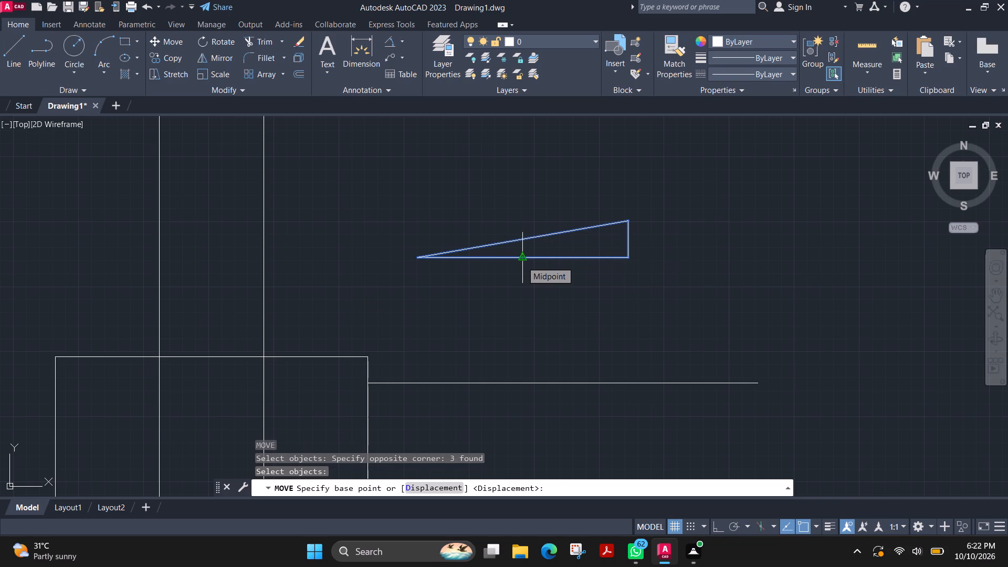
pyautogui.click(522, 261)
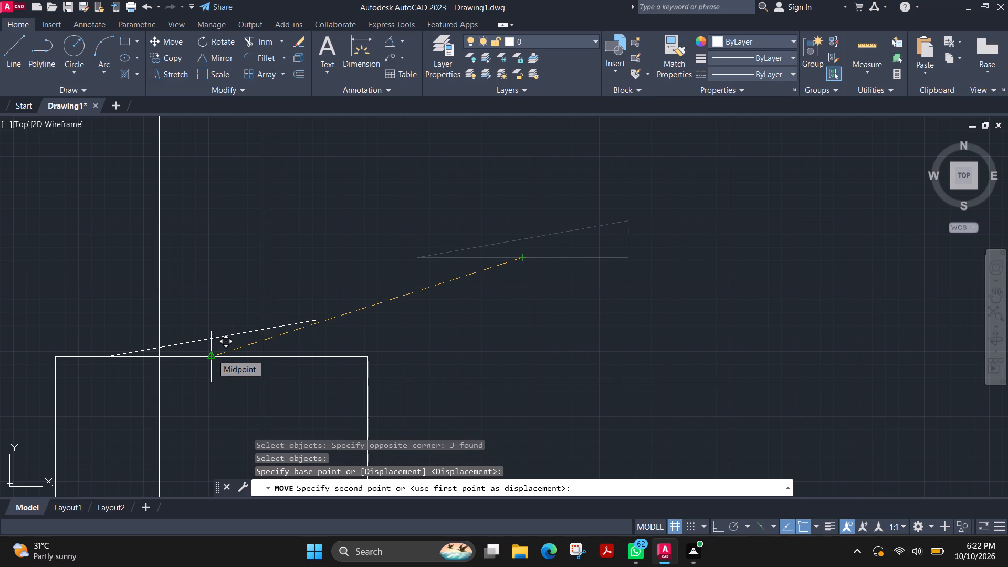
pyautogui.click(212, 354)
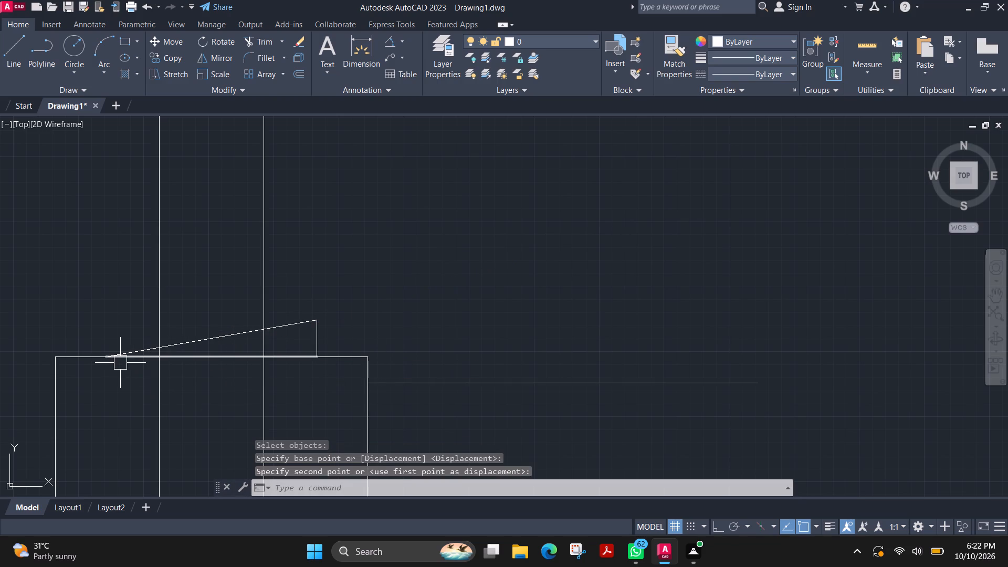
# Dimension the length of the triangle's horizontal side, placing the dimension just below it.
pyautogui.scroll(1, 120, 363)
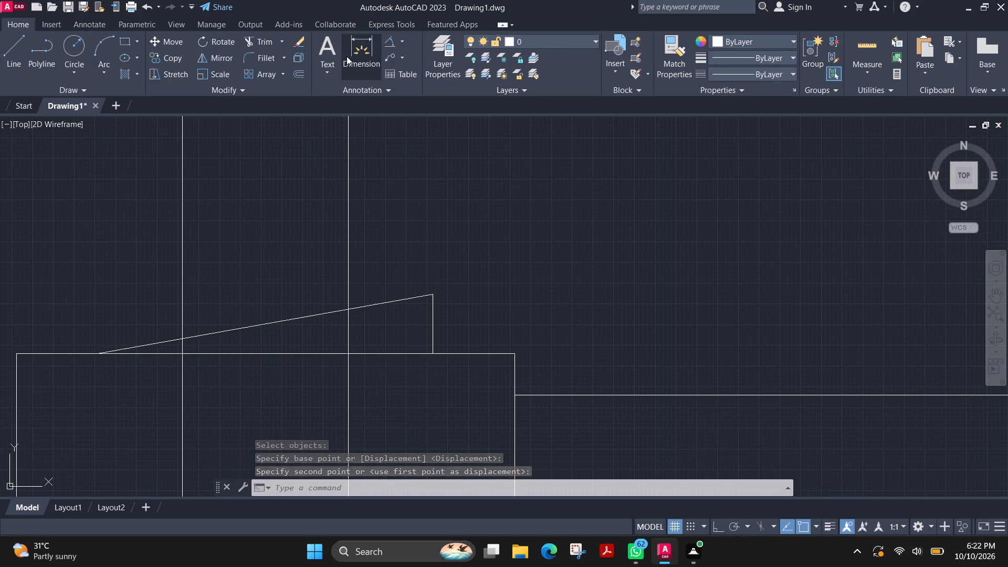
pyautogui.click(347, 56)
pyautogui.click(101, 351)
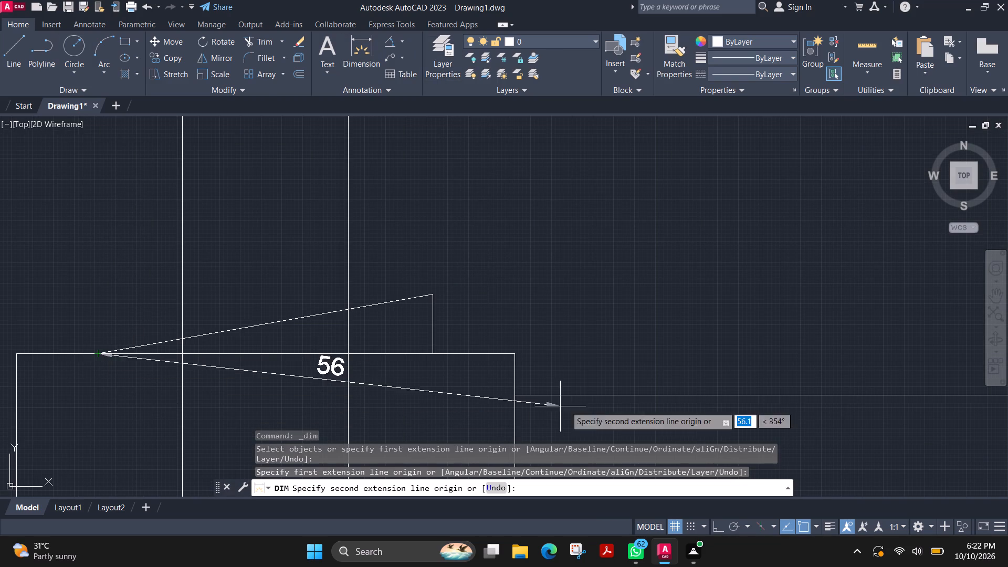
pyautogui.click(435, 354)
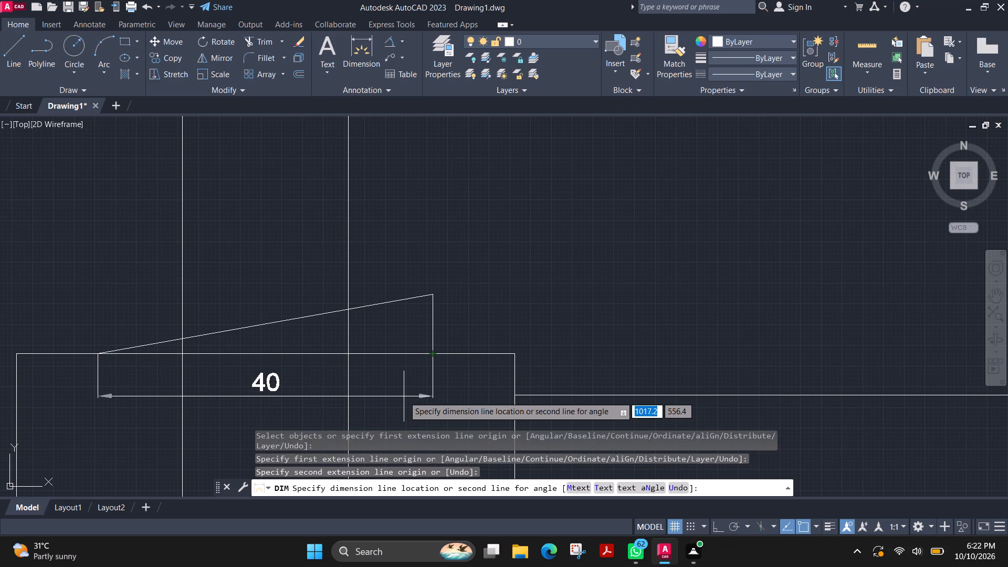
pyautogui.click(404, 396)
pyautogui.press('Escape')
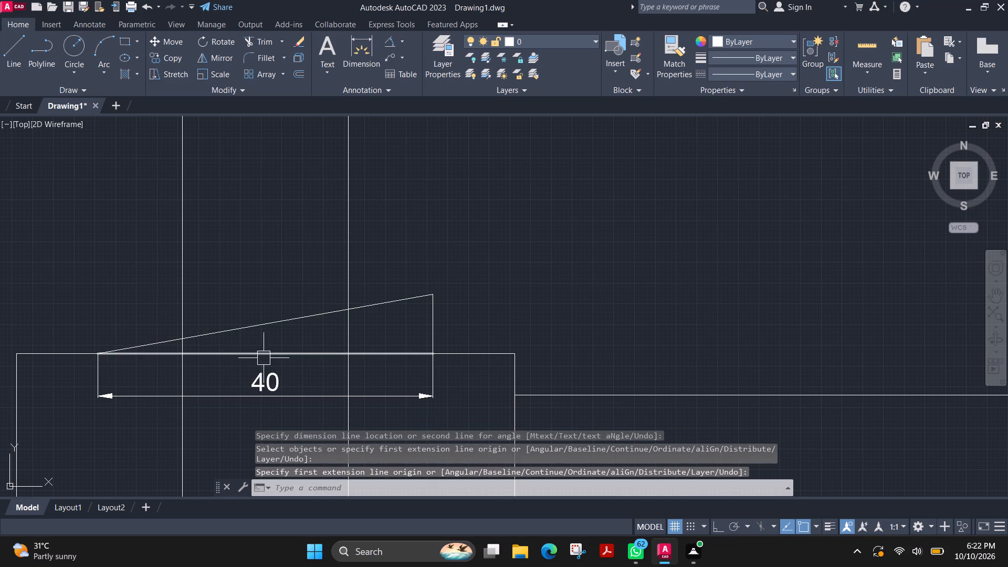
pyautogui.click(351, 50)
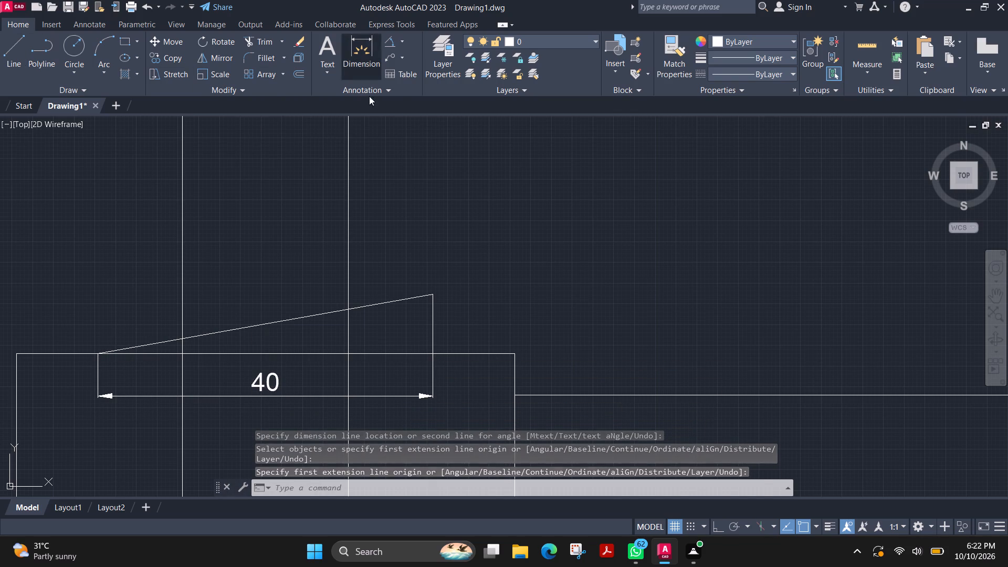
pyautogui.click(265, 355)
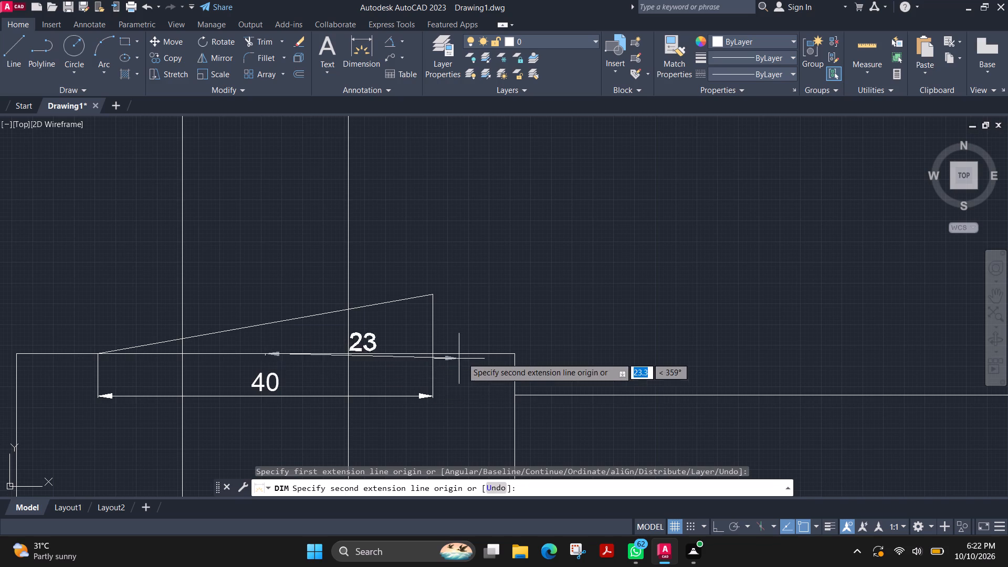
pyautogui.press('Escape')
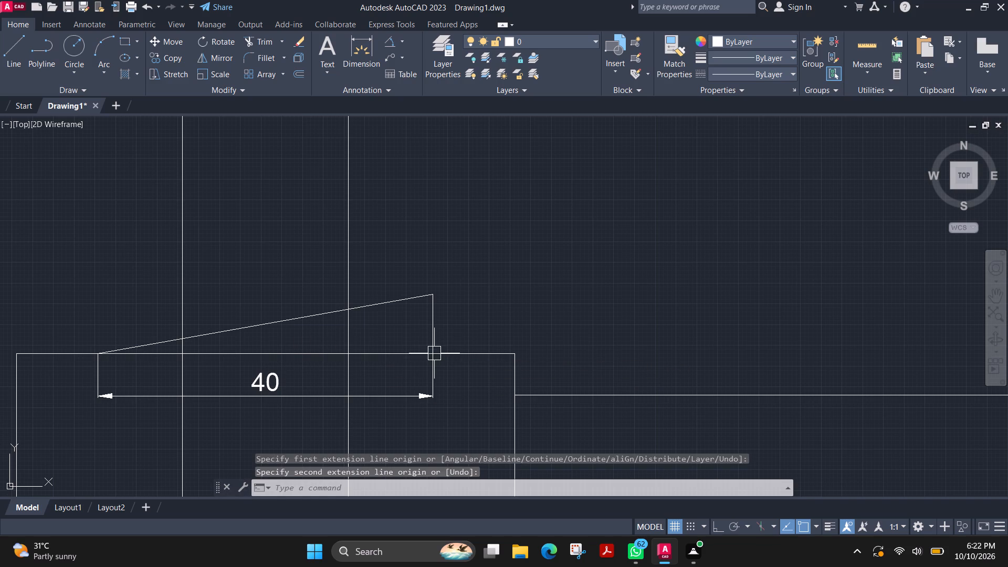
# Delete the dimension below the triangle's horizontal side.
pyautogui.click(427, 400)
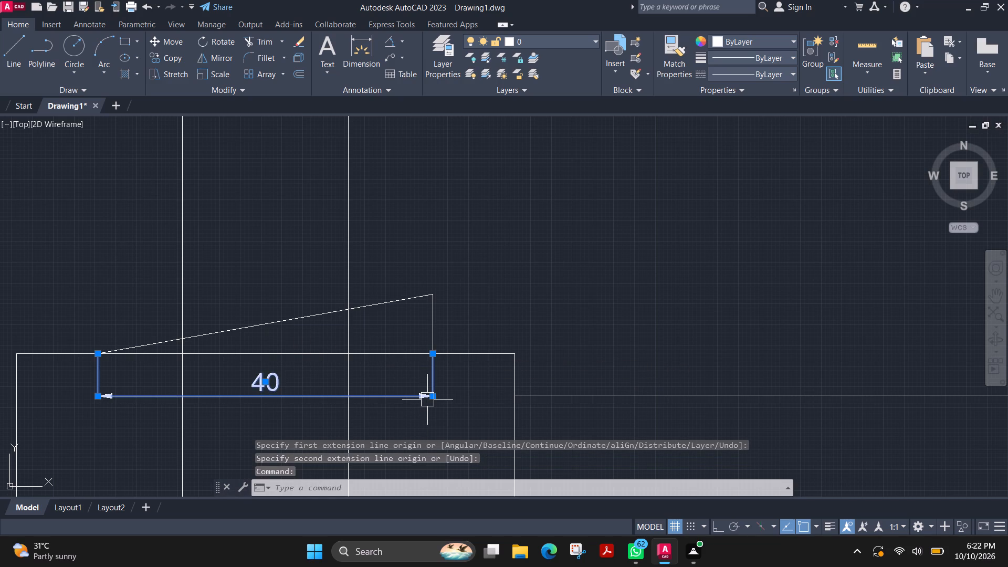
pyautogui.press('Delete')
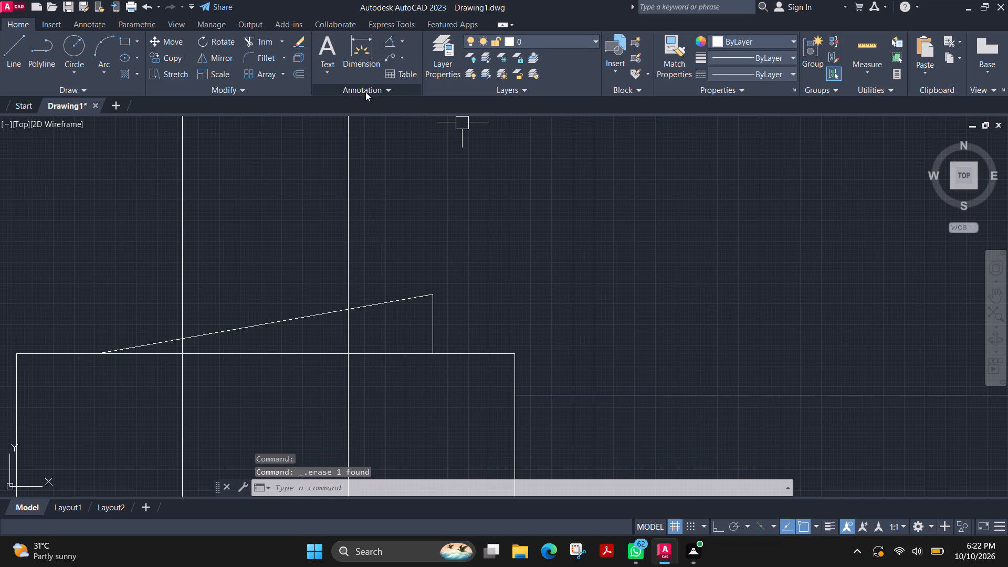
# Measure the length of the triangle's sloped side with an aligned dimension preview, without placing it.
pyautogui.click(402, 40)
pyautogui.click(406, 66)
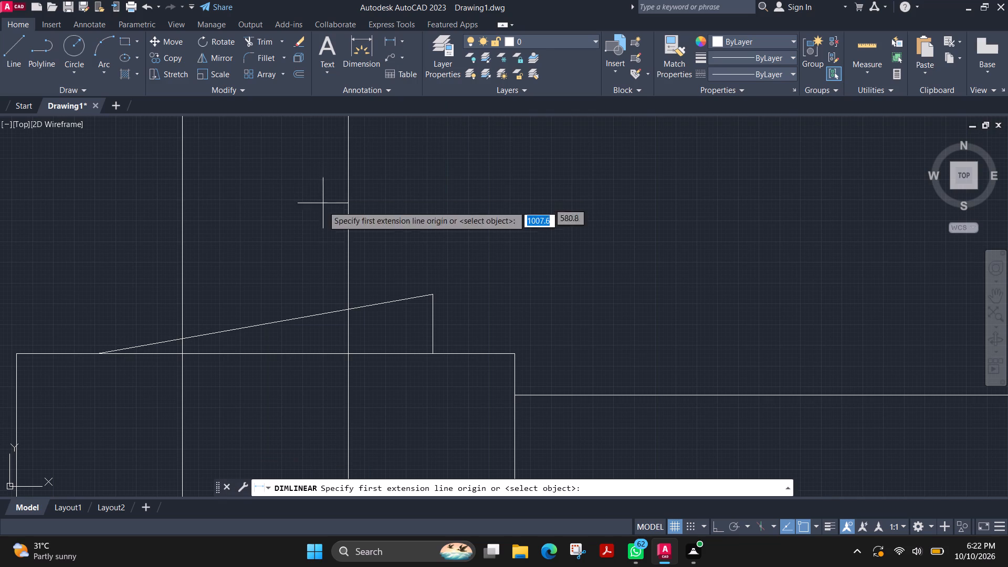
pyautogui.click(405, 44)
pyautogui.click(403, 81)
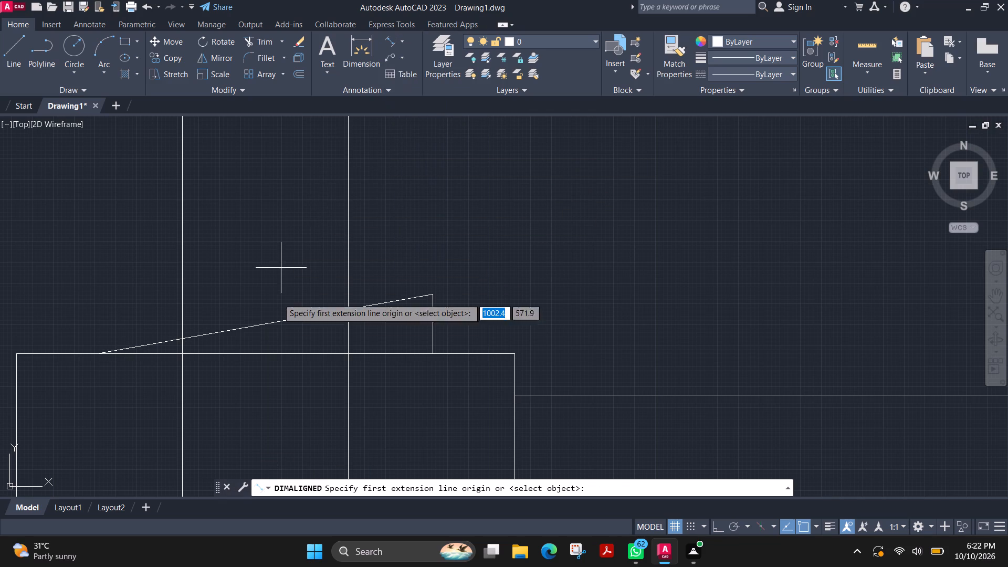
pyautogui.click(99, 352)
pyautogui.click(432, 294)
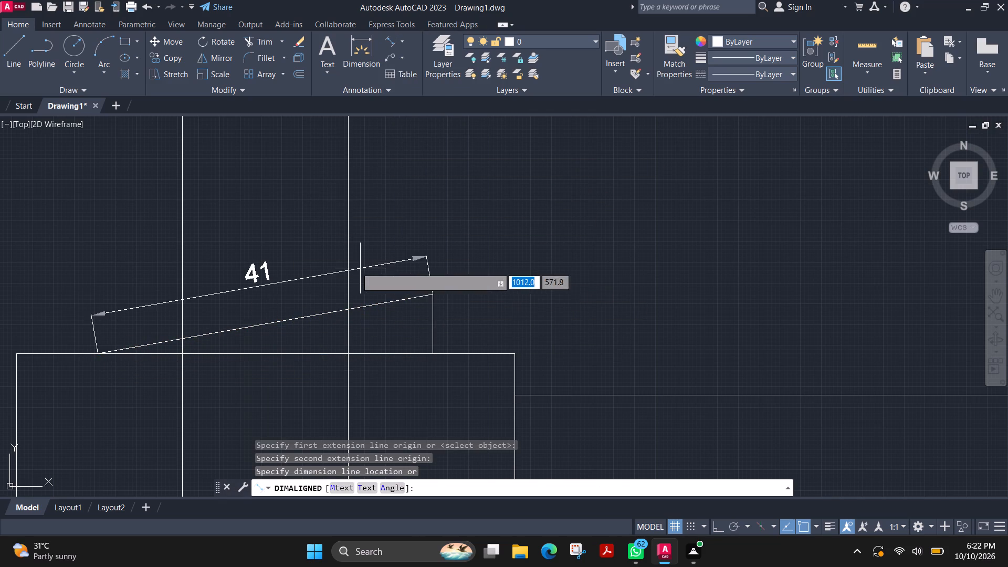
pyautogui.press('Escape')
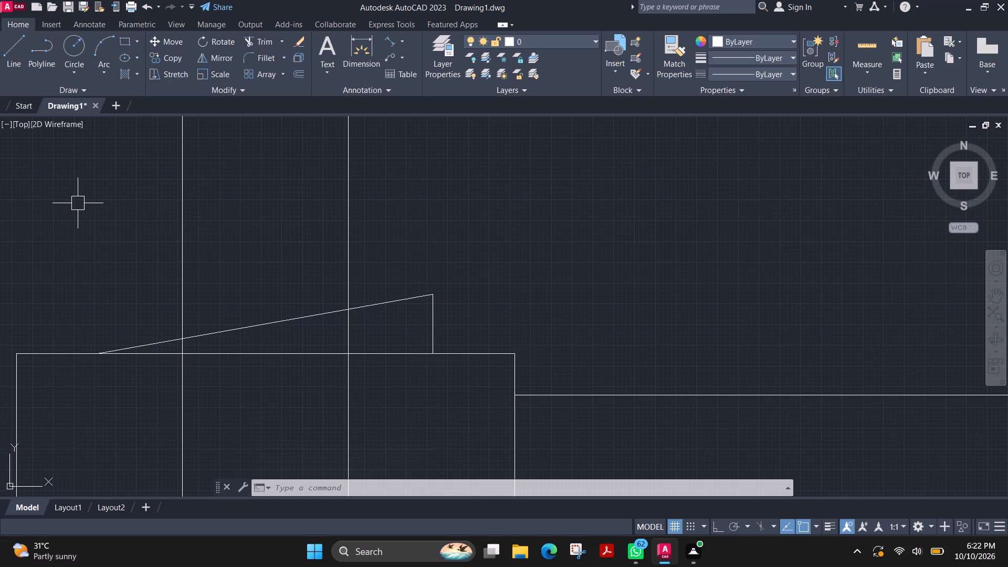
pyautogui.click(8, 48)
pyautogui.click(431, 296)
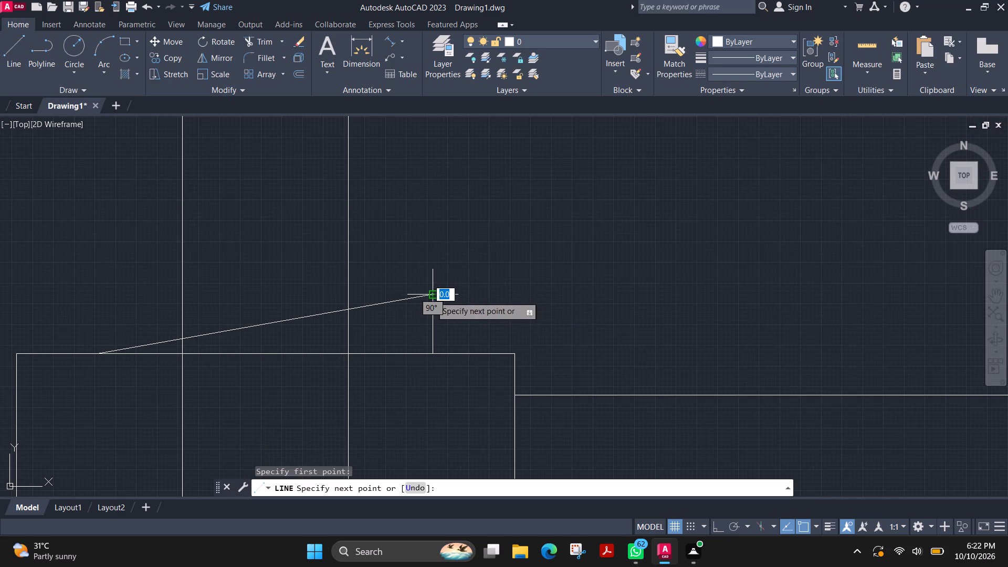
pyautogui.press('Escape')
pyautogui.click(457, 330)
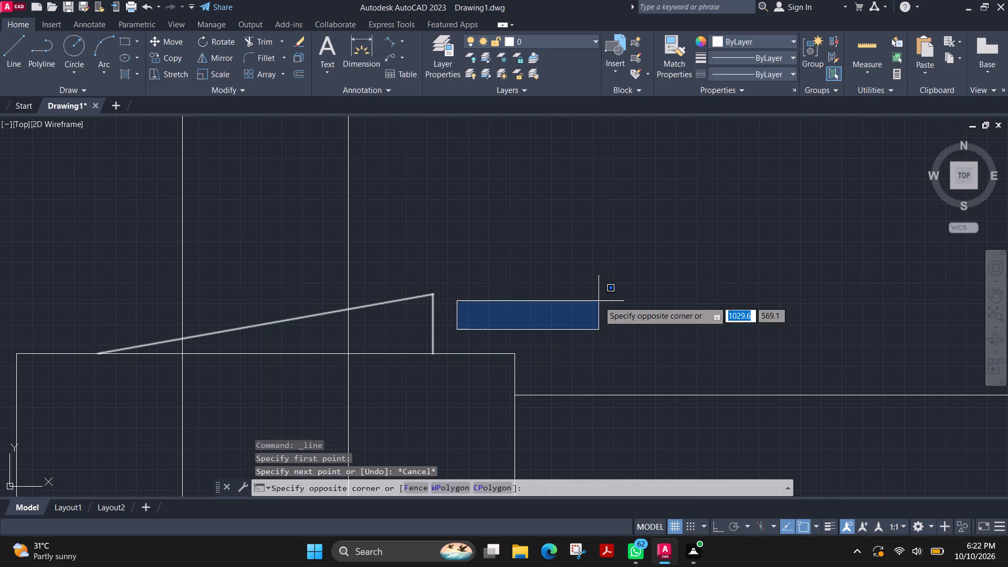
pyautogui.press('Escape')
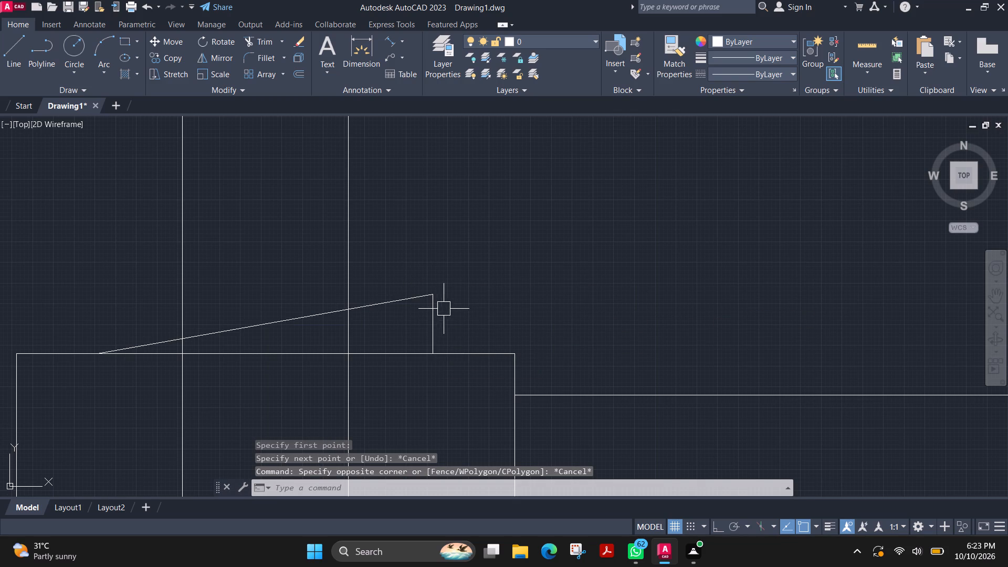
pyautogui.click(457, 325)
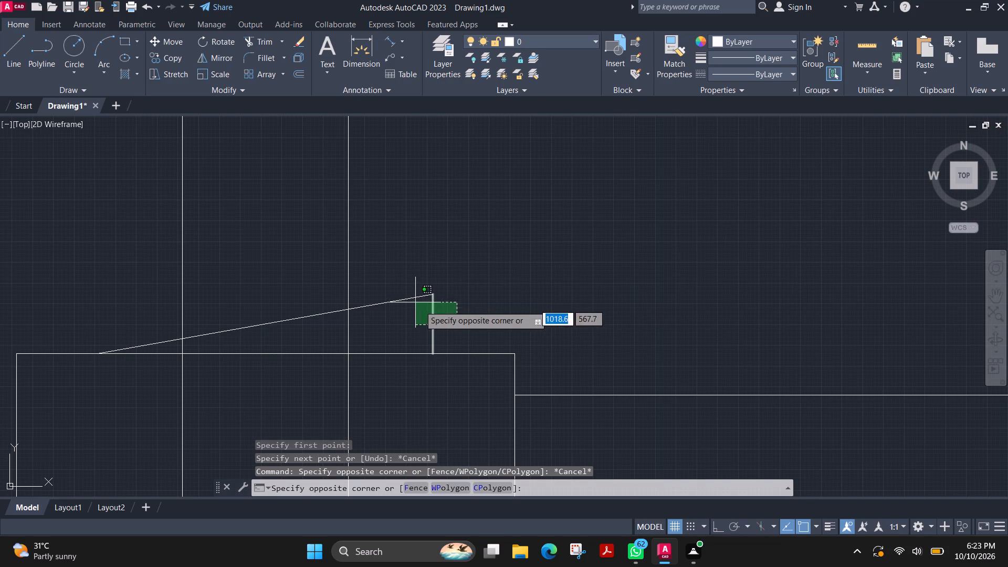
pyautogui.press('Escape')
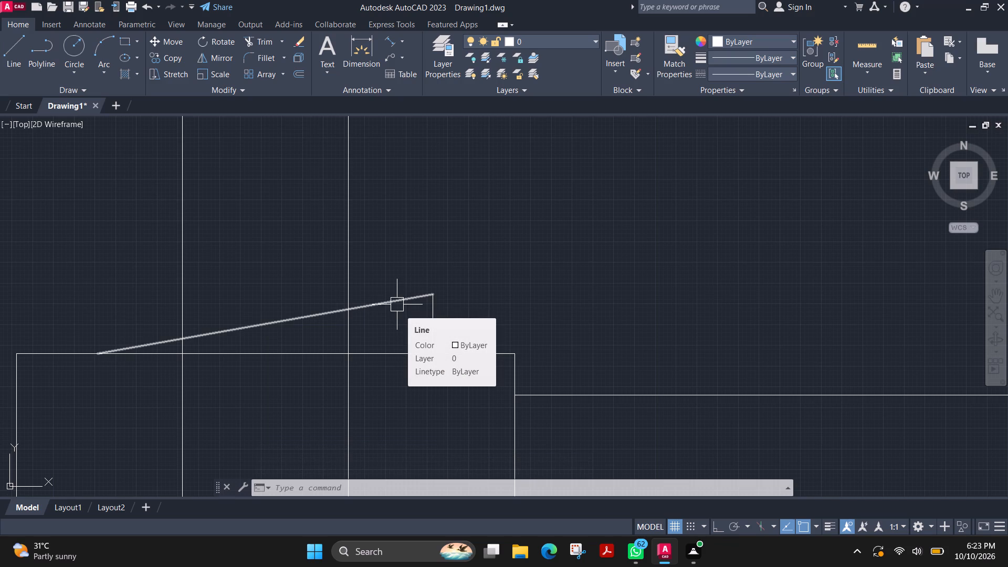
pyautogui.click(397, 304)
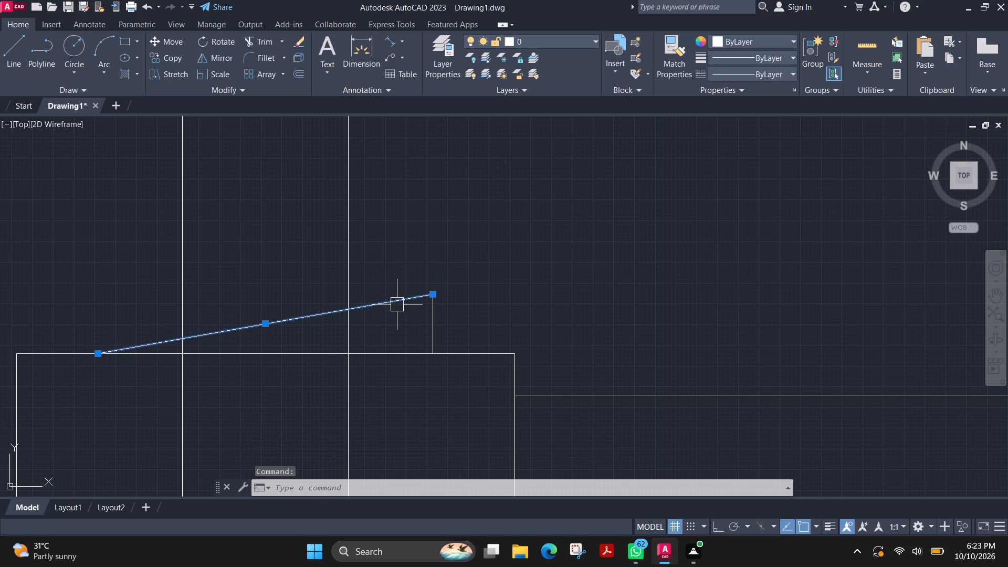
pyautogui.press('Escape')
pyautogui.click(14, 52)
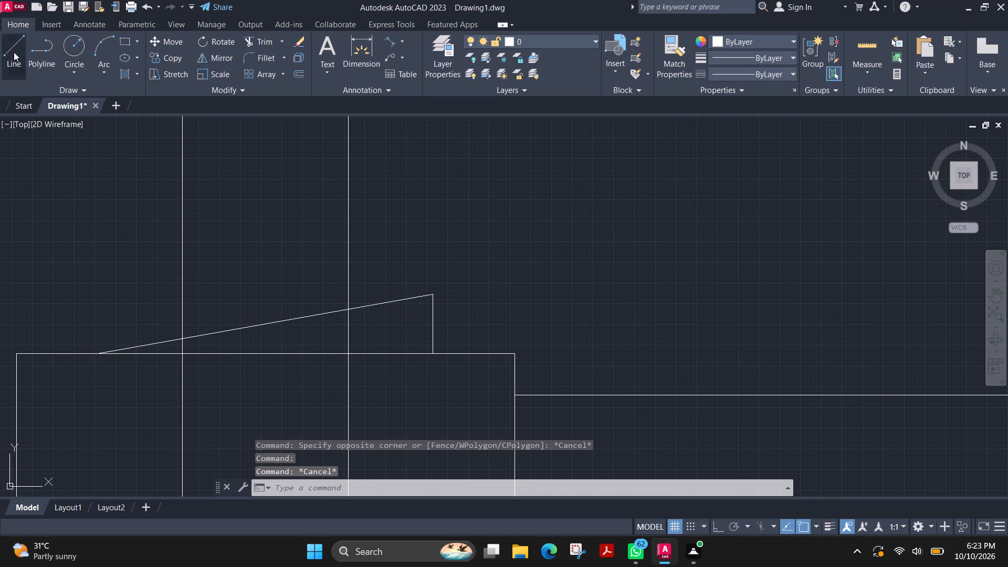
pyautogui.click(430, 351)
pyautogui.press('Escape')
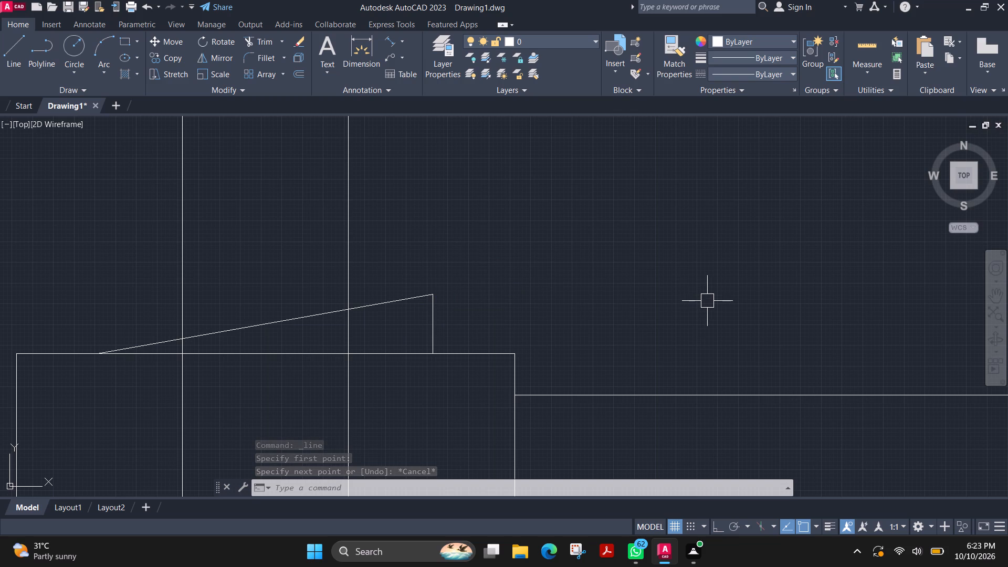
# With Ortho on, draw a horizontal line in the empty space above the side arm and a 10 mm vertical line up from its right end.
pyautogui.moveTo(764, 290); pyautogui.dragTo(328, 323, button='middle')
pyautogui.click(14, 50)
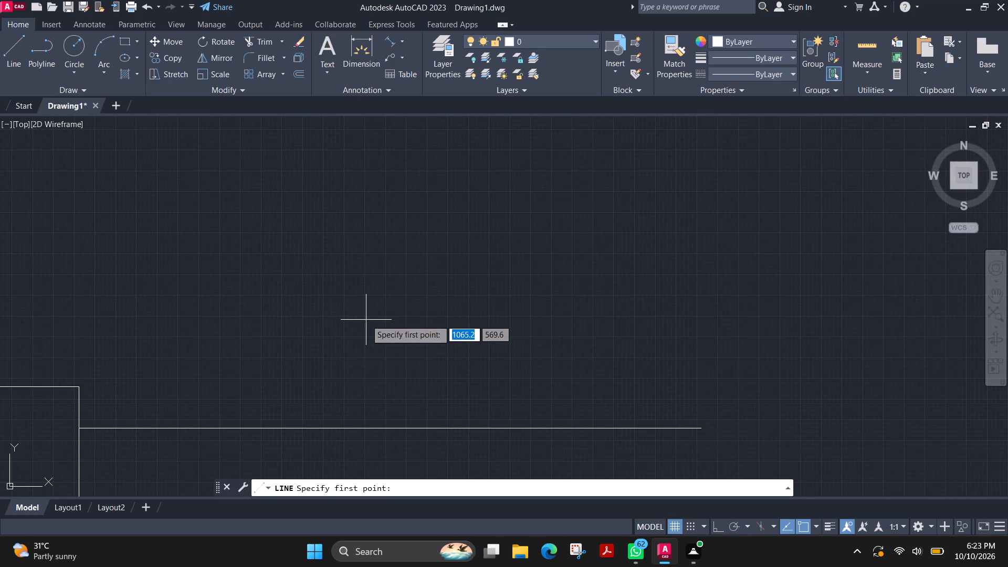
pyautogui.click(330, 308)
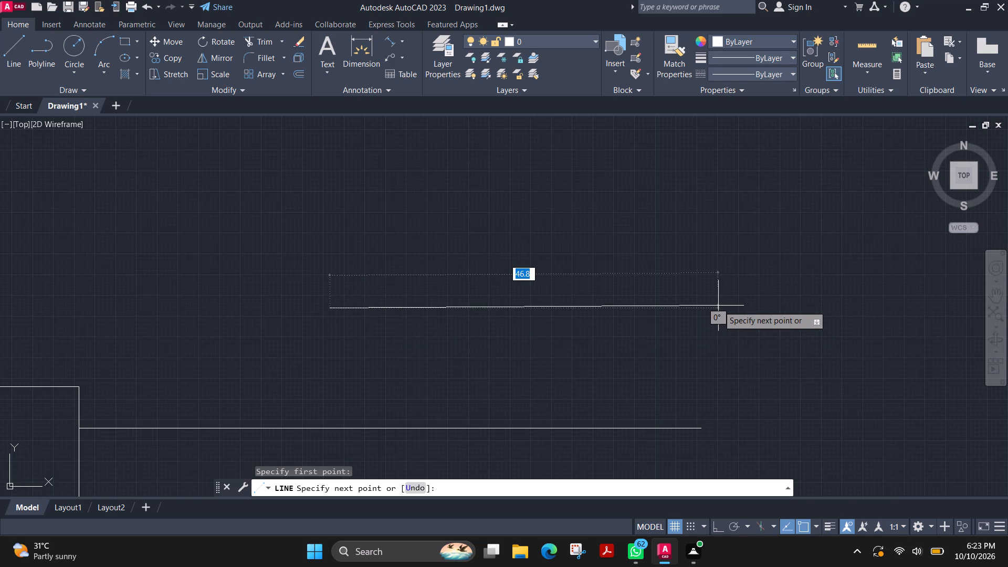
pyautogui.press('F8')
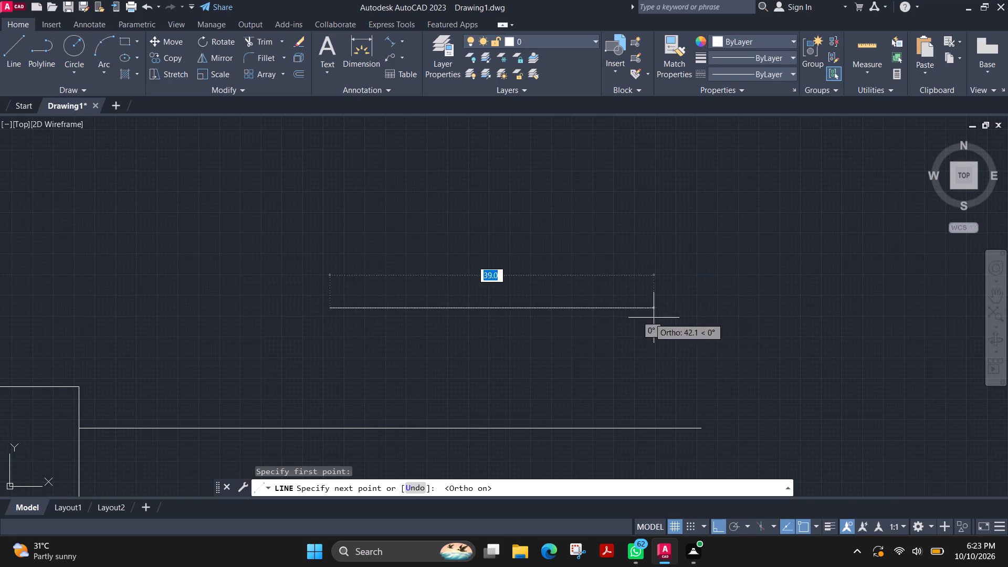
pyautogui.click(542, 326)
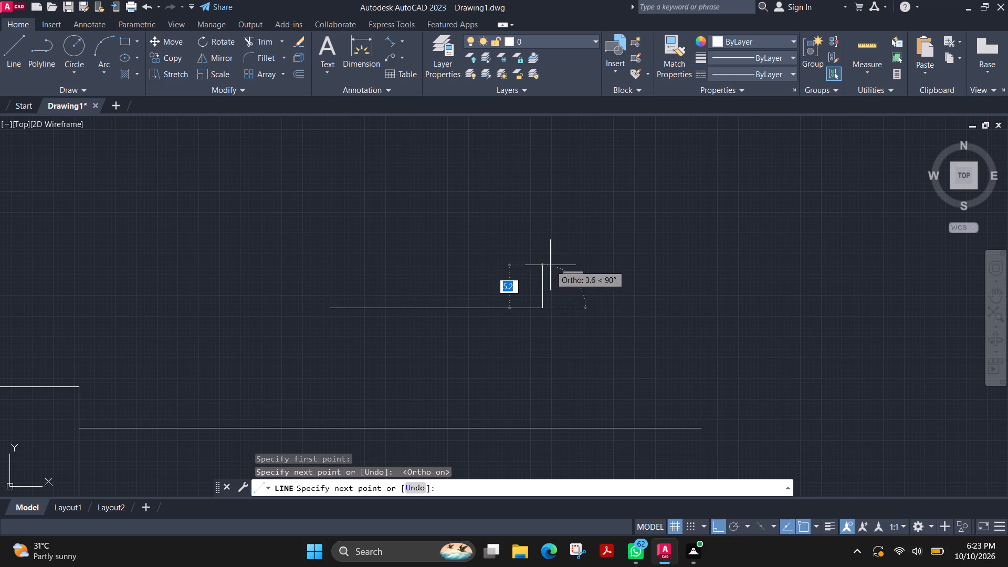
pyautogui.write('10')
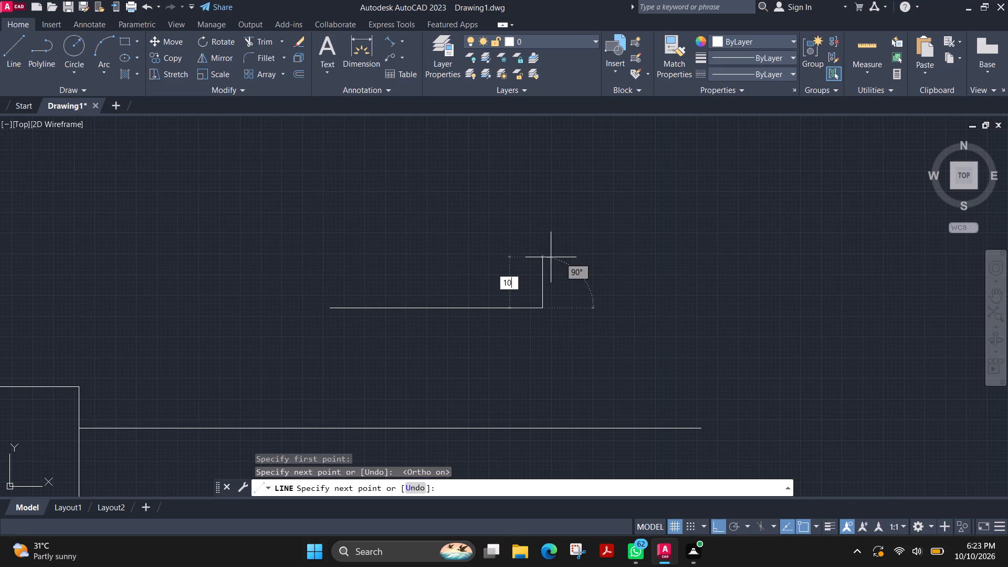
pyautogui.press('Return')
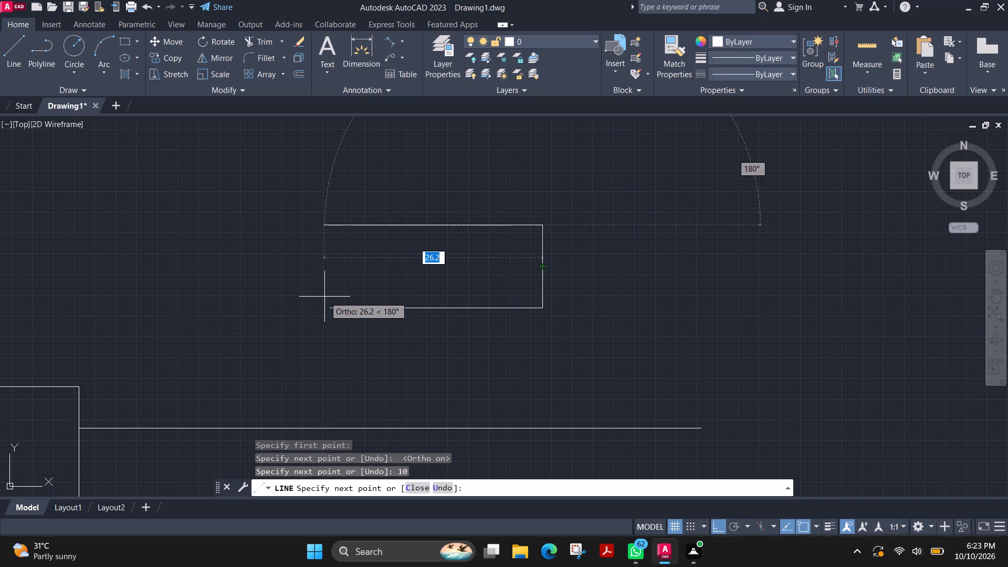
pyautogui.press('`')
pyautogui.press('`')
pyautogui.press('Escape')
pyautogui.press('Escape')
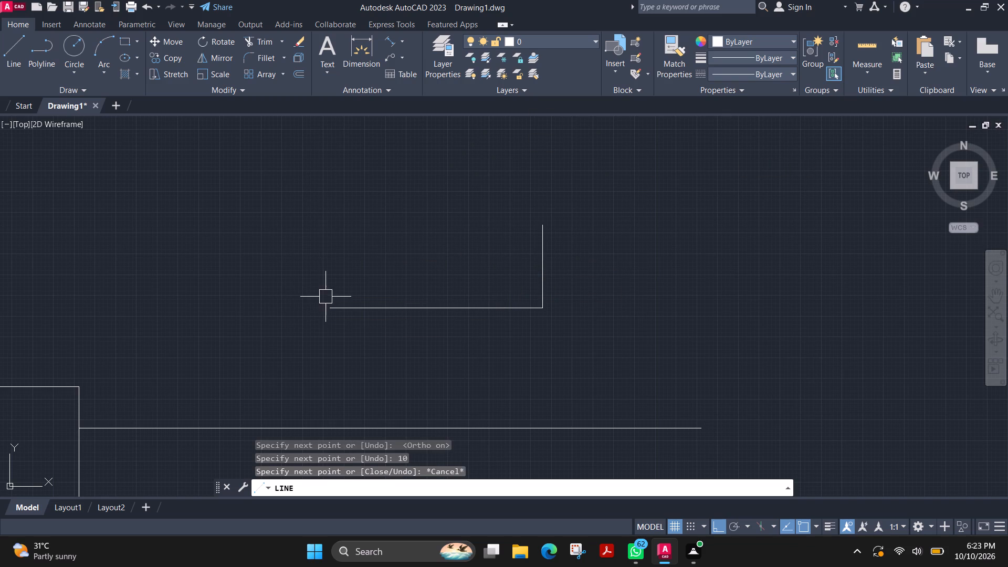
# Check the new vertical line's length with a dimension preview, without placing it.
pyautogui.click(356, 52)
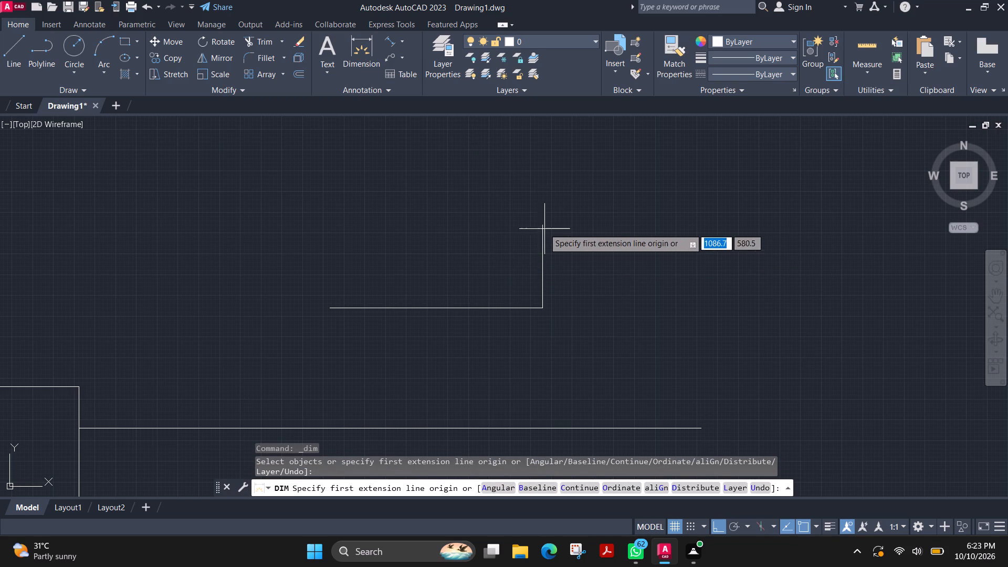
pyautogui.click(543, 226)
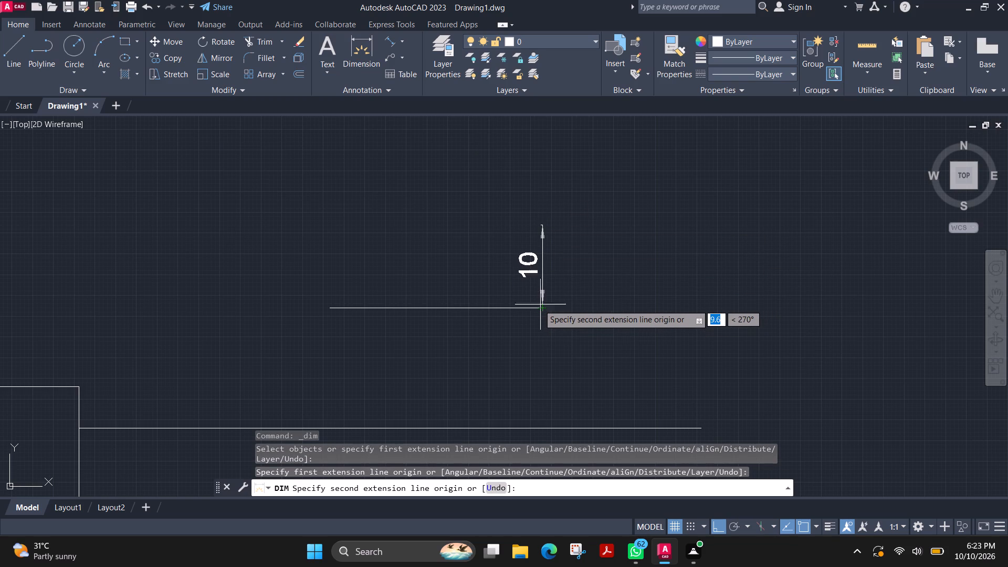
pyautogui.press('Escape')
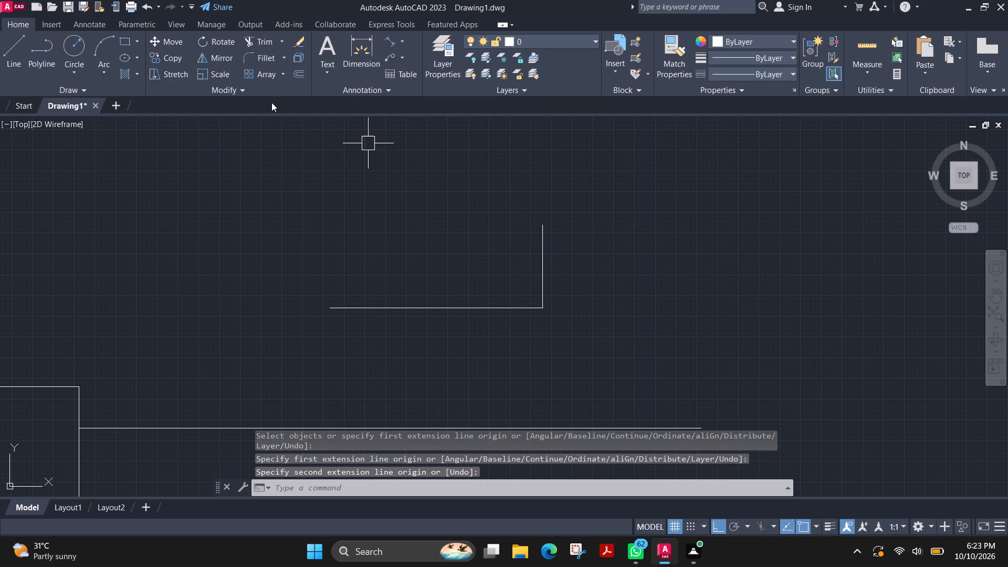
# With Ortho off, draw a 41 mm sloped line from the vertical line's top end down to about the horizontal line's level, past its free end.
pyautogui.click(14, 64)
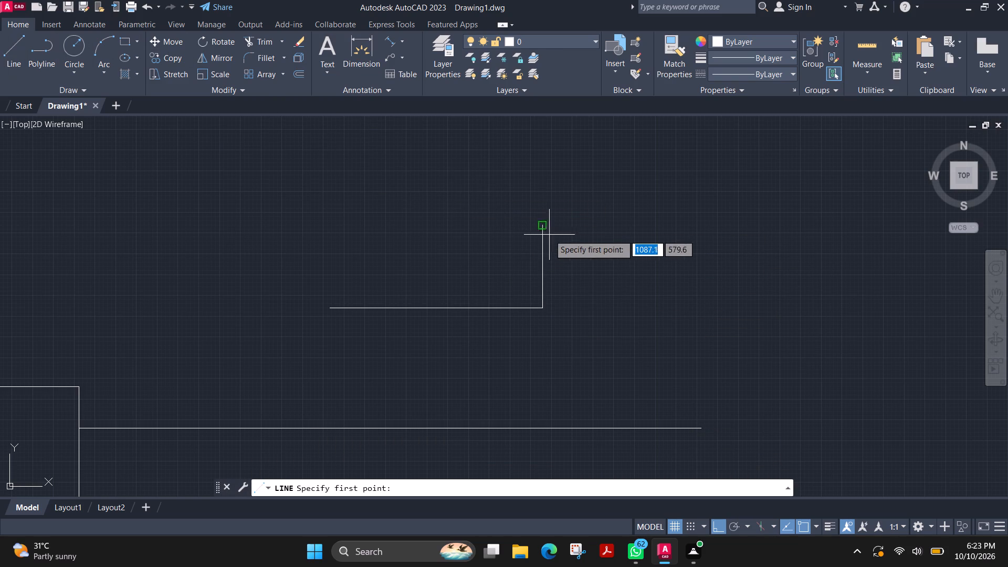
pyautogui.click(544, 228)
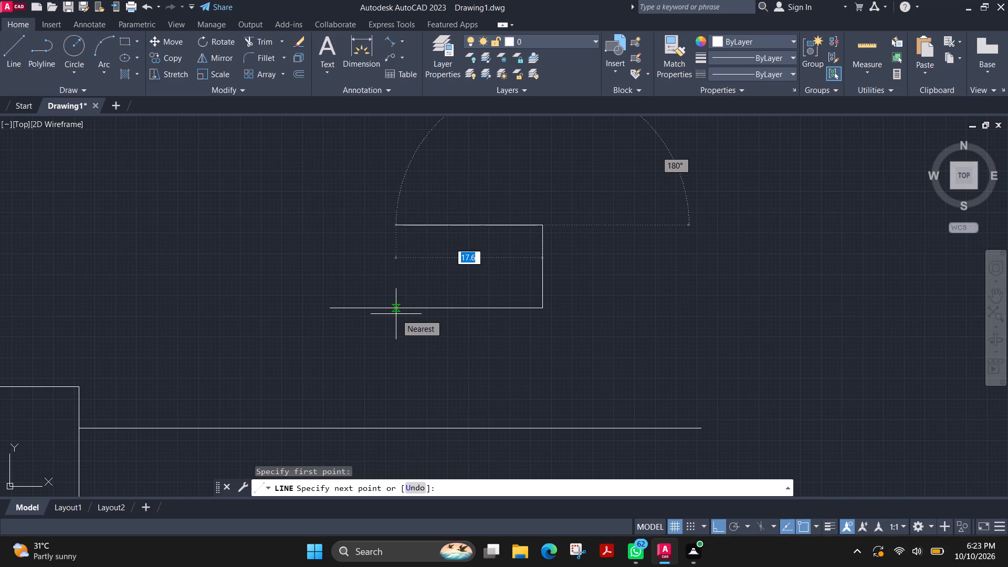
pyautogui.press('F8')
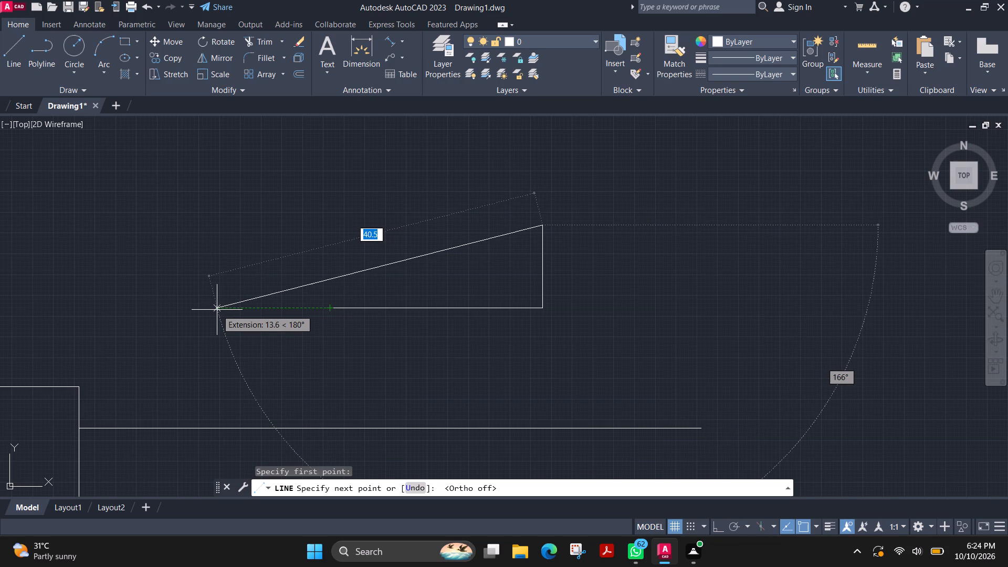
pyautogui.write('41')
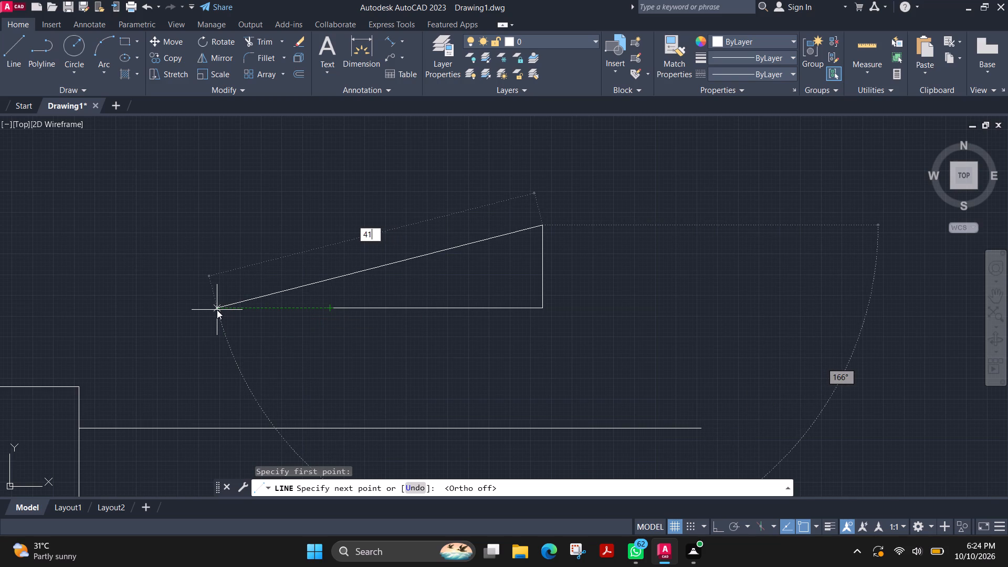
pyautogui.press('Return')
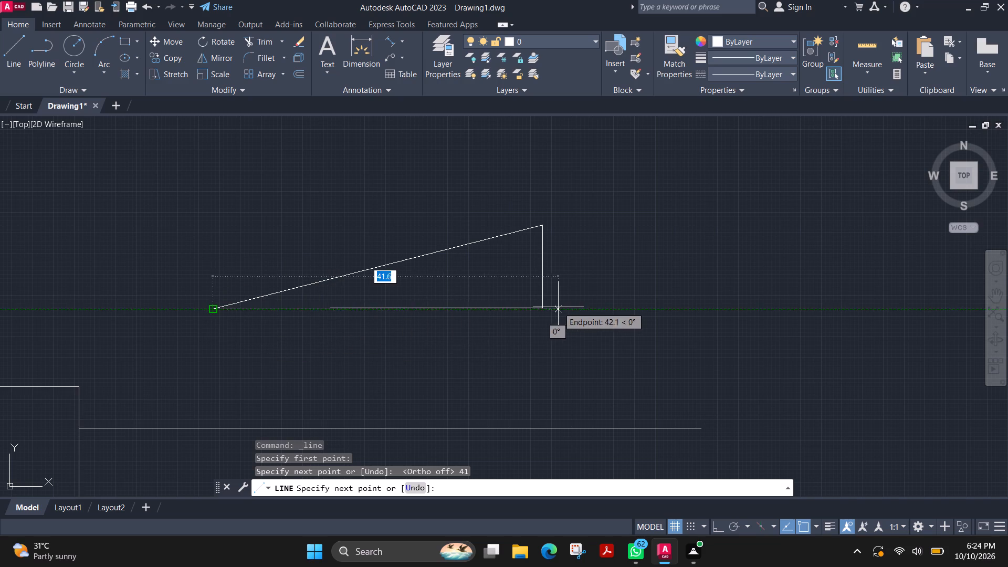
pyautogui.scroll(2, 539, 307)
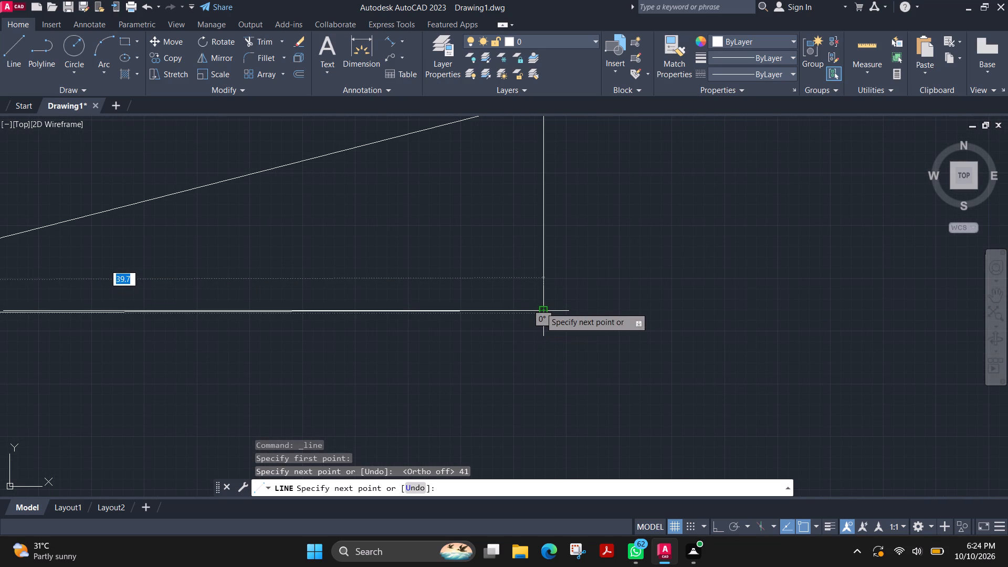
pyautogui.scroll(-1, 538, 308)
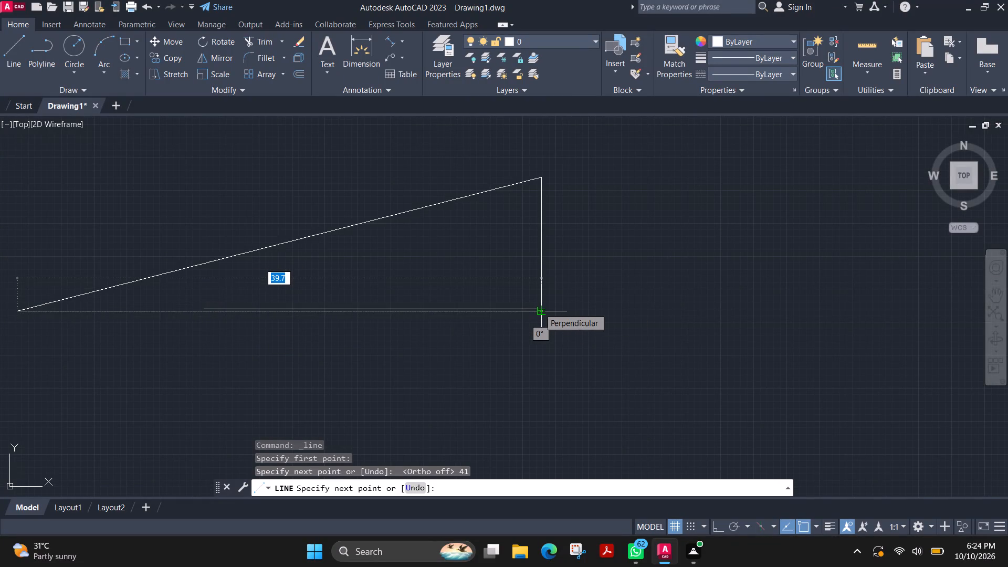
pyautogui.press('Escape')
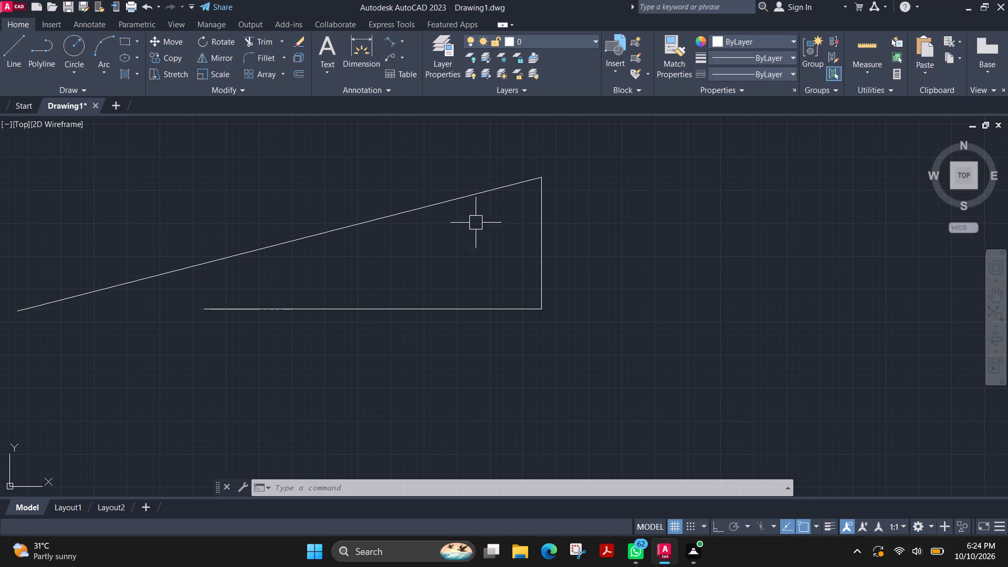
# Measure the angle between the sloped line and the vertical line with an angular dimension preview, without placing it.
pyautogui.click(401, 43)
pyautogui.click(407, 117)
pyautogui.click(482, 192)
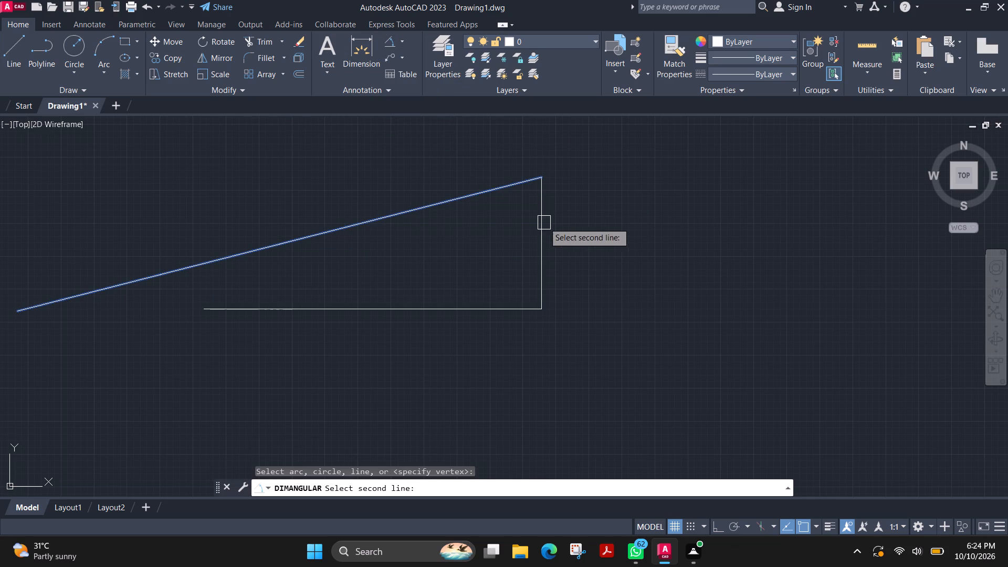
pyautogui.click(541, 232)
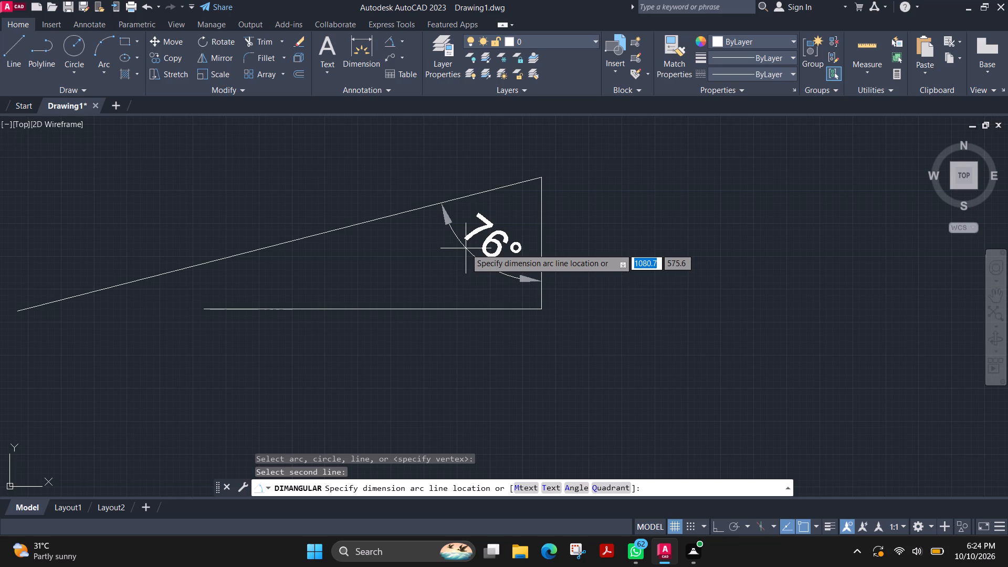
pyautogui.press('Escape')
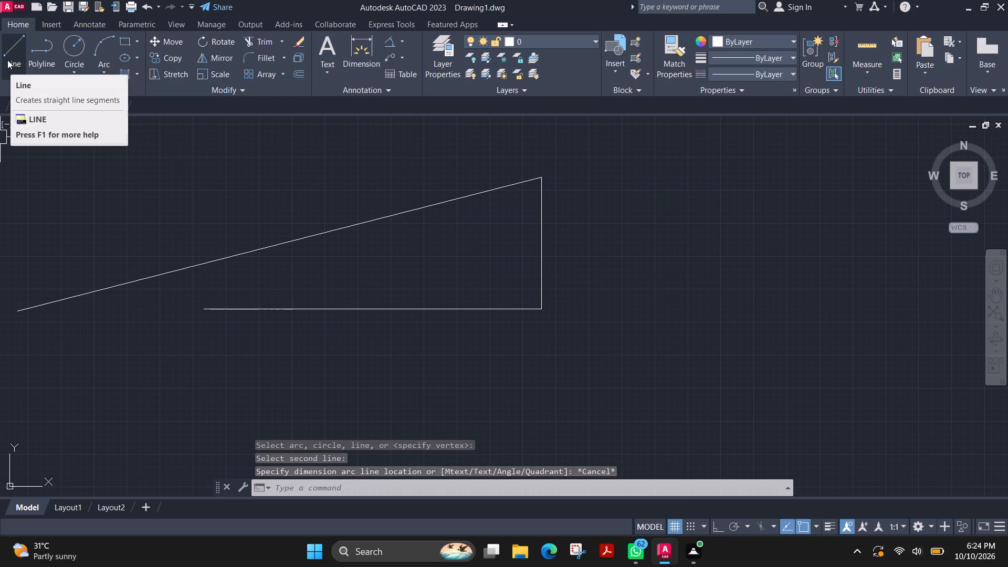
# Delete the sloped line running from the vertical line's top end.
pyautogui.click(386, 261)
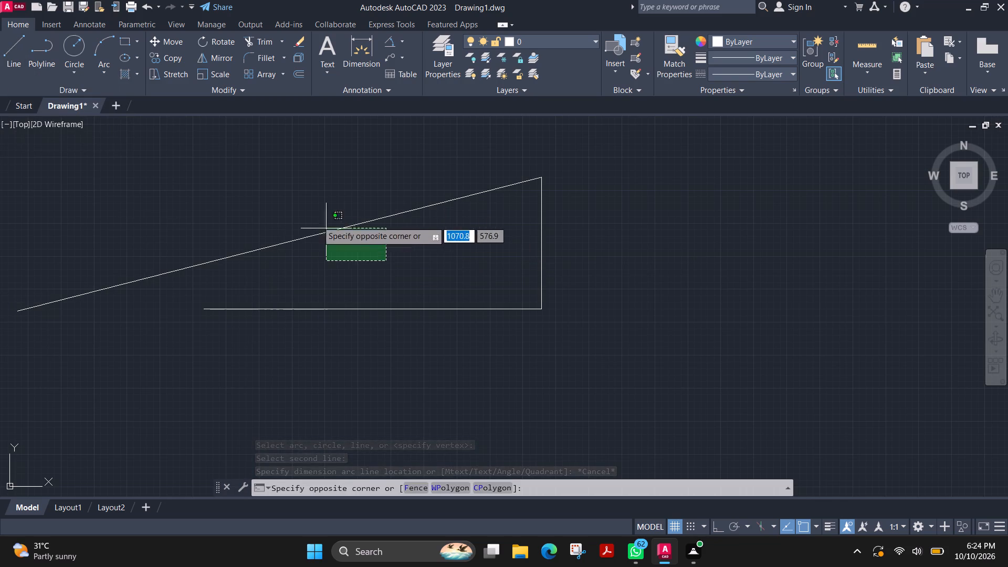
pyautogui.click(299, 203)
pyautogui.press('Delete')
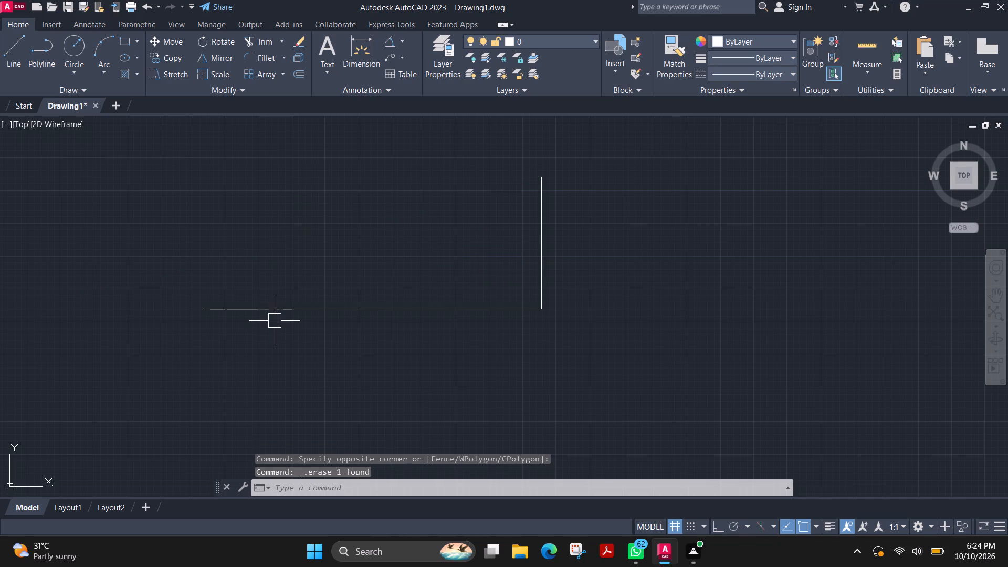
# Stretch the free end of the horizontal line above the side arm until it ends above the block's right edge.
pyautogui.scroll(-3, 281, 307)
pyautogui.click(280, 306)
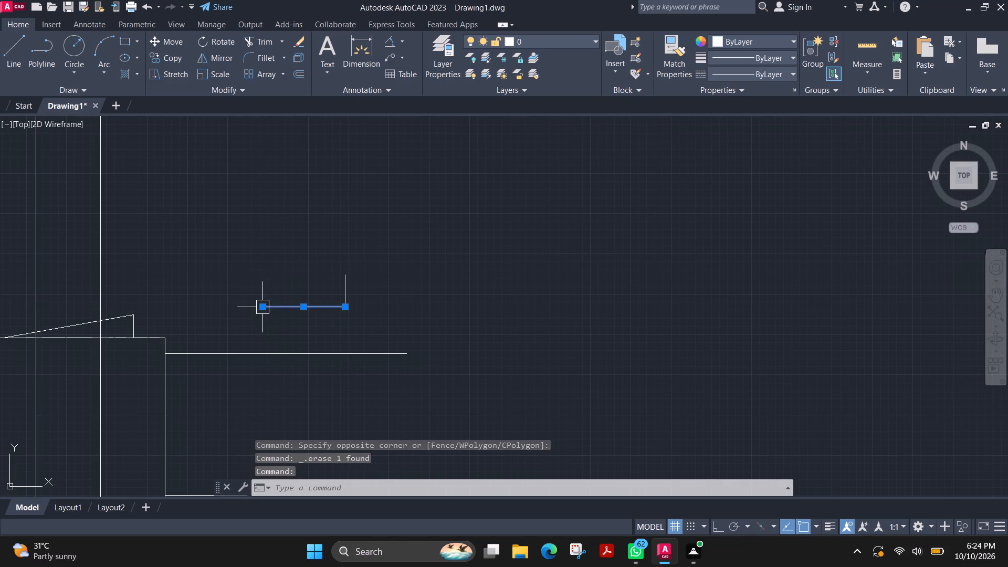
pyautogui.click(264, 303)
pyautogui.click(262, 309)
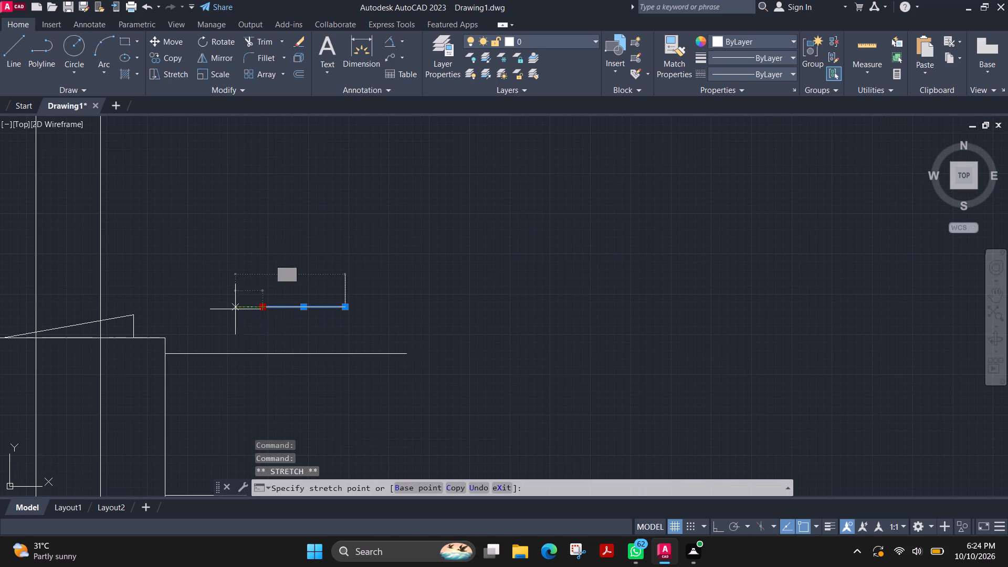
pyautogui.click(164, 311)
pyautogui.press('Escape')
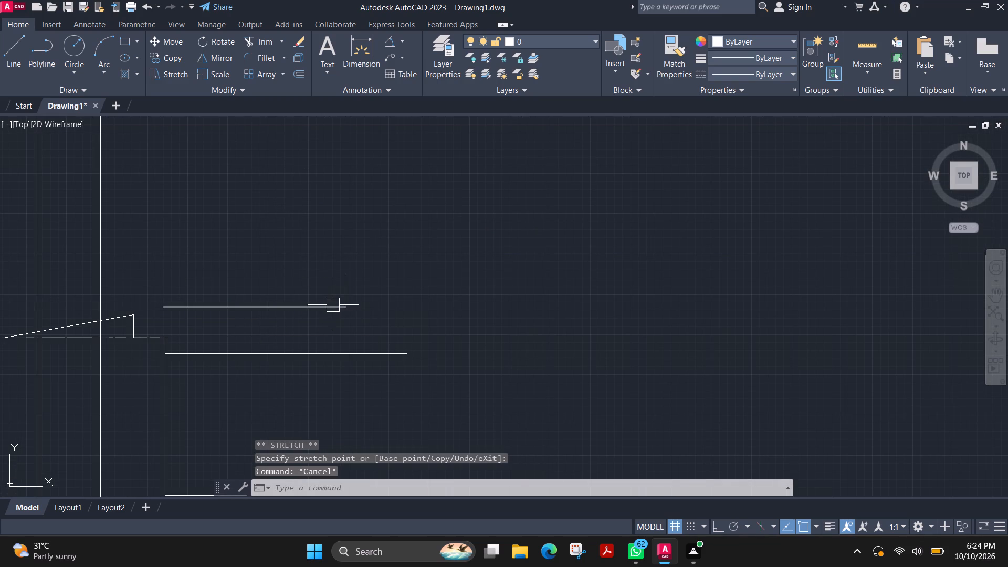
# Draw a sloped line about 40 mm long from the vertical line's top end down to a point on the horizontal line.
pyautogui.click(17, 68)
pyautogui.scroll(2, 306, 281)
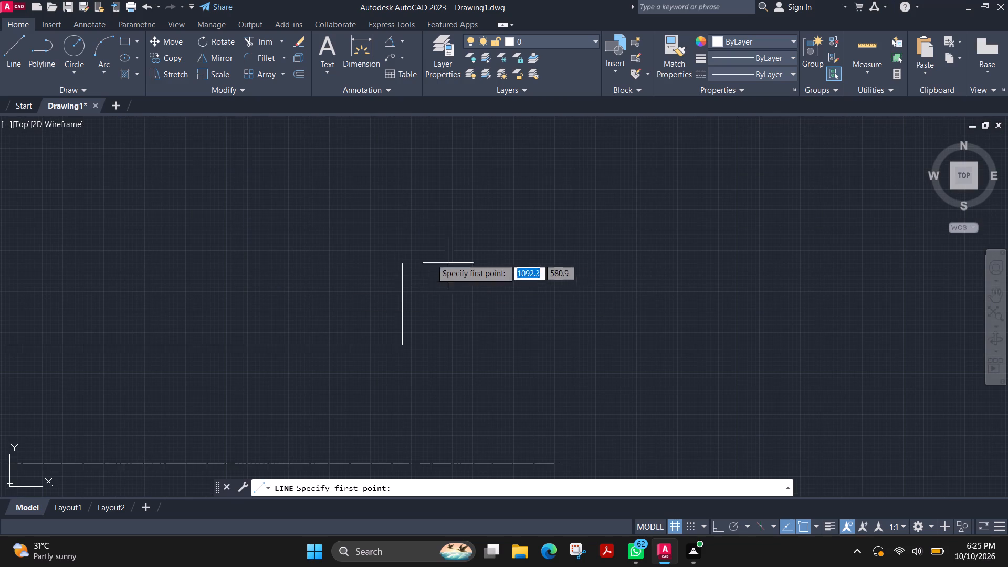
pyautogui.click(402, 265)
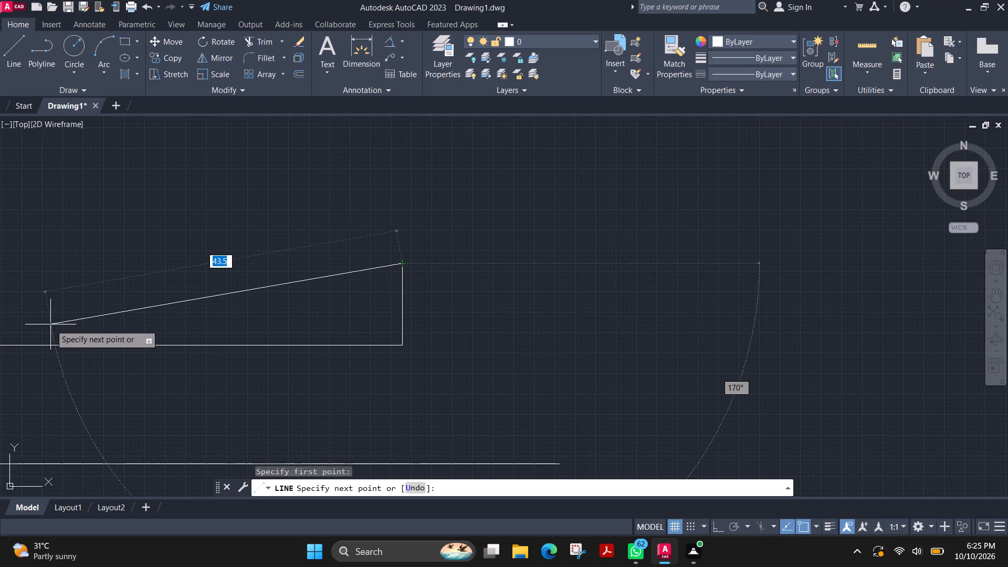
pyautogui.moveTo(57, 325); pyautogui.dragTo(181, 337, button='middle')
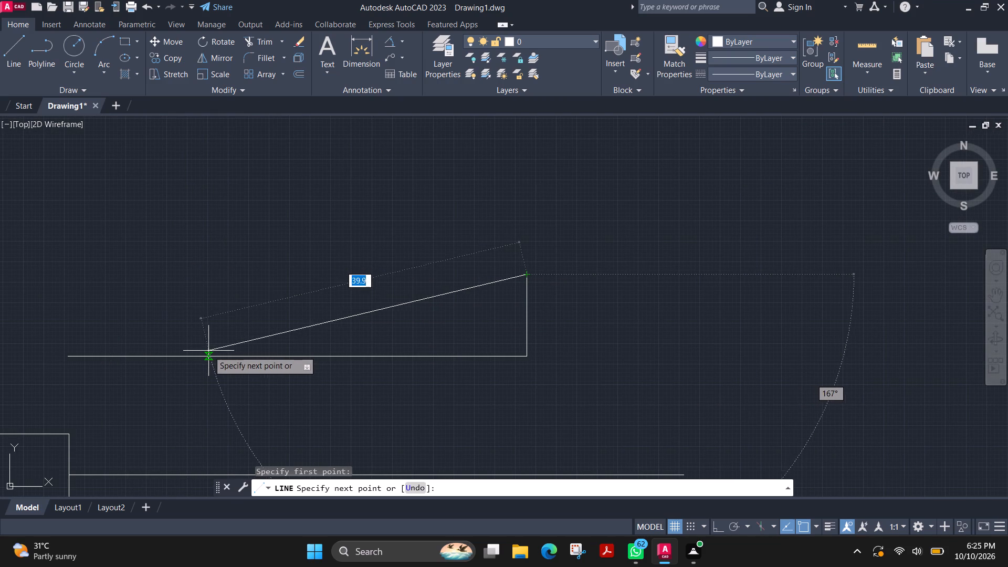
pyautogui.scroll(2, 201, 351)
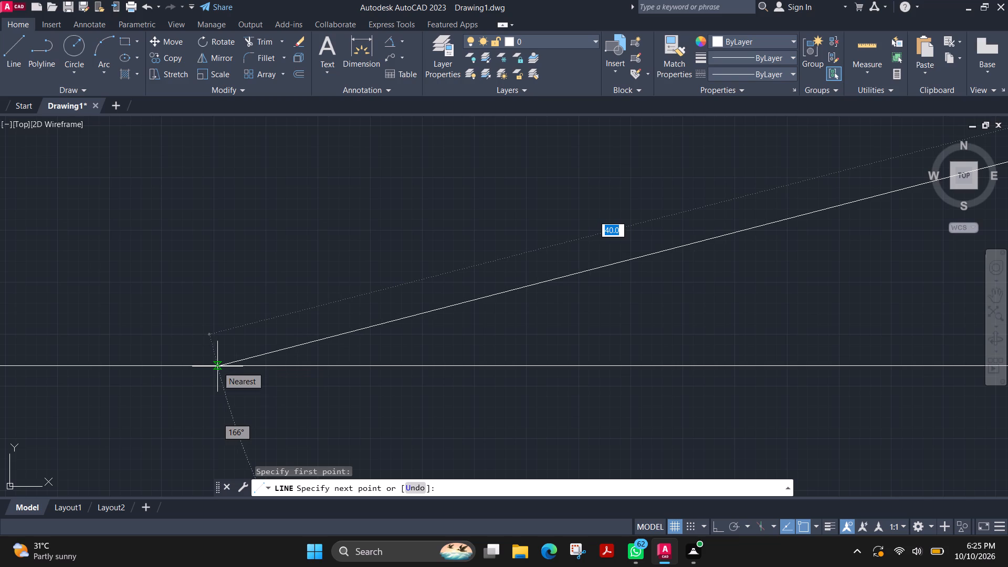
pyautogui.scroll(7, 217, 366)
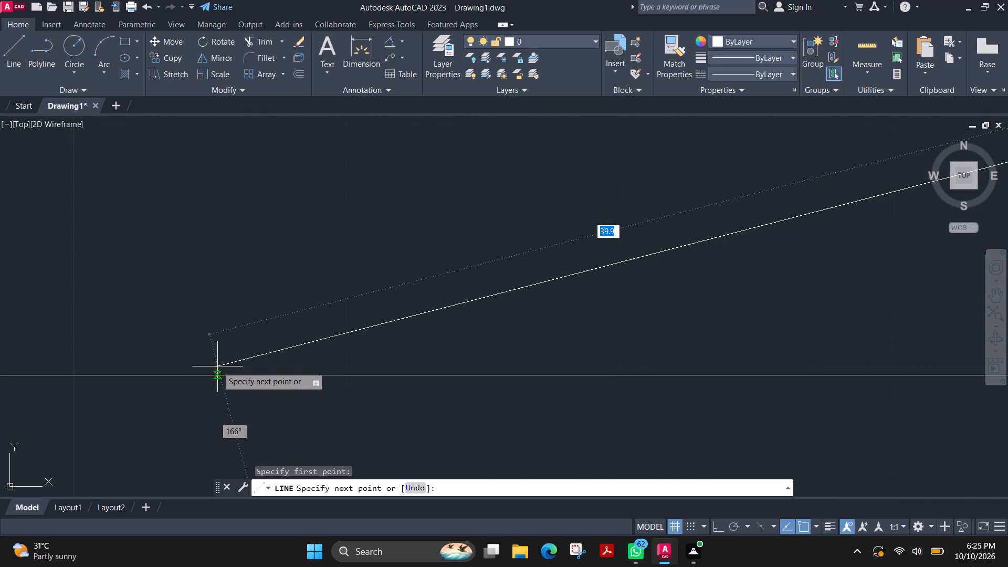
pyautogui.scroll(3, 217, 366)
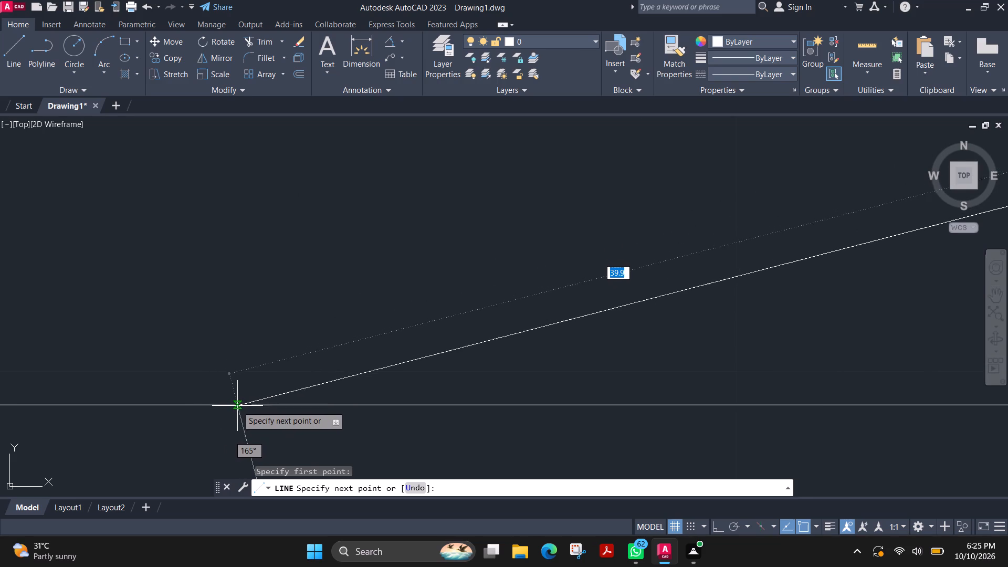
pyautogui.click(135, 404)
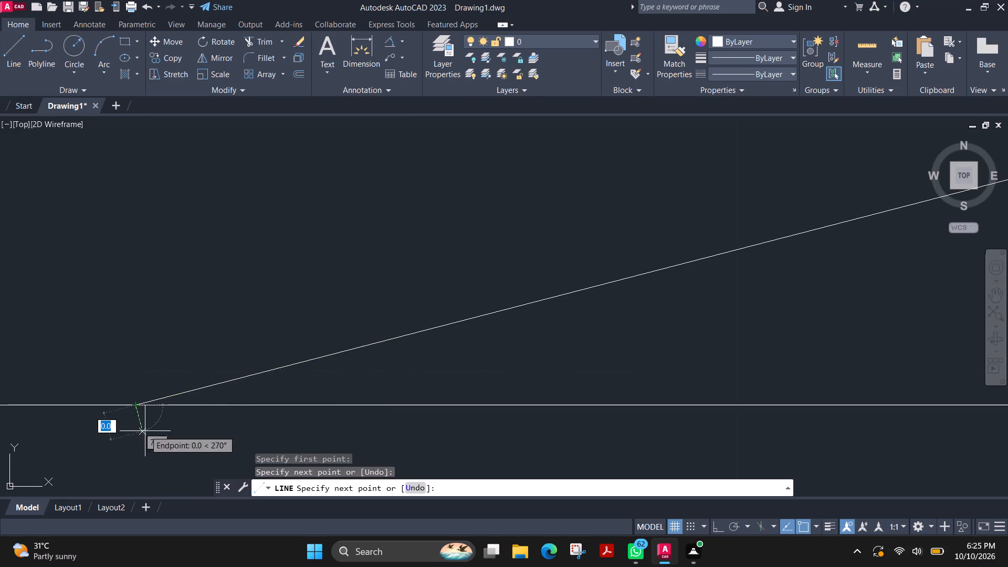
pyautogui.scroll(2, 145, 430)
pyautogui.scroll(7, 112, 390)
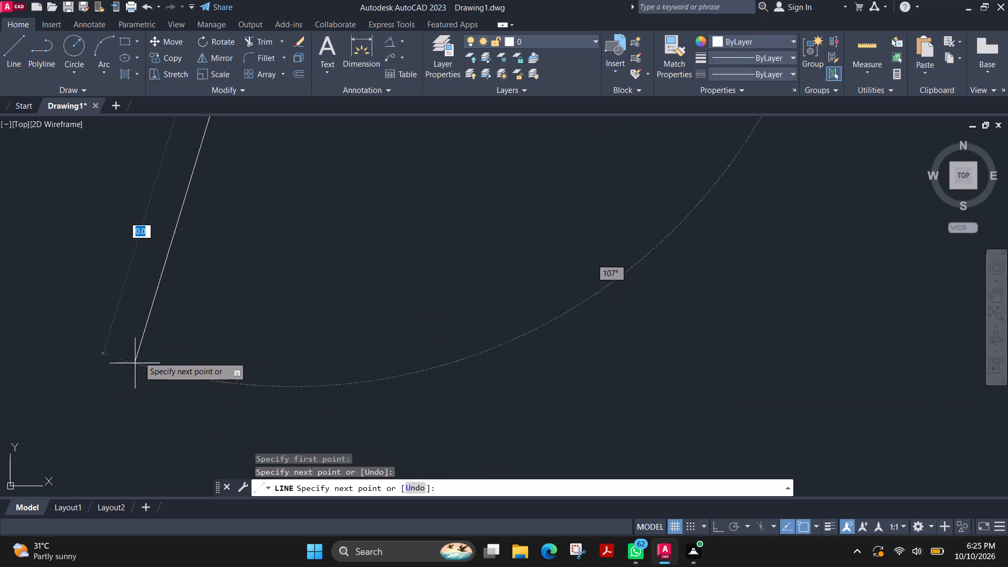
pyautogui.scroll(-9, 139, 356)
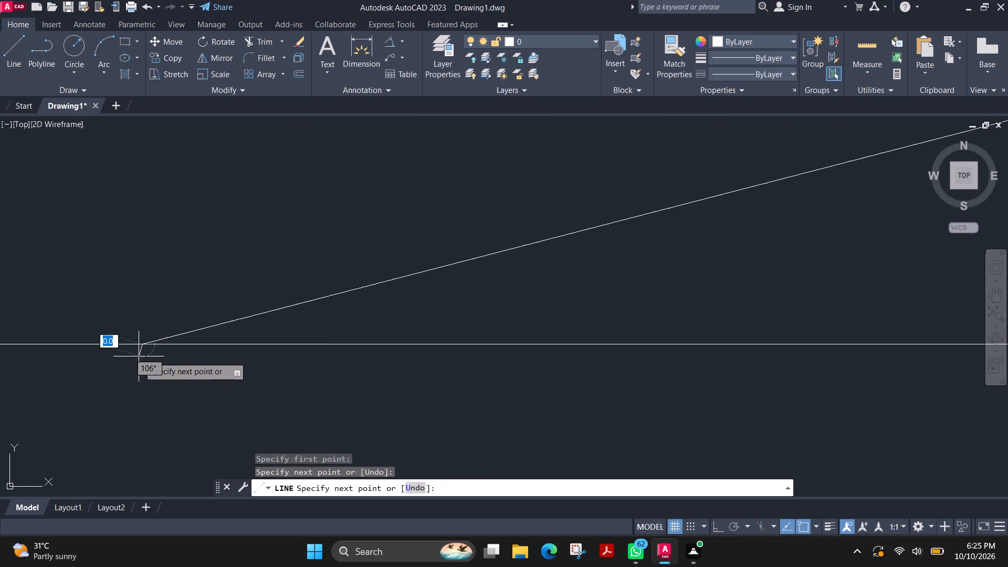
pyautogui.press('Escape')
# Trim the part of the horizontal line that extends beyond the sloped line's lower end, closing the triangle.
pyautogui.scroll(-12, 131, 369)
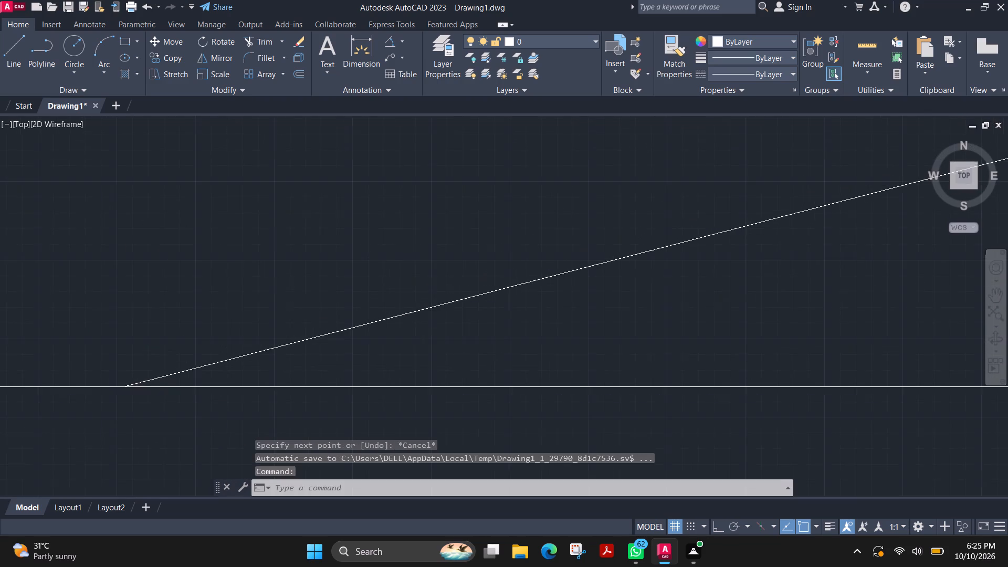
pyautogui.scroll(-1, 122, 390)
pyautogui.click(261, 36)
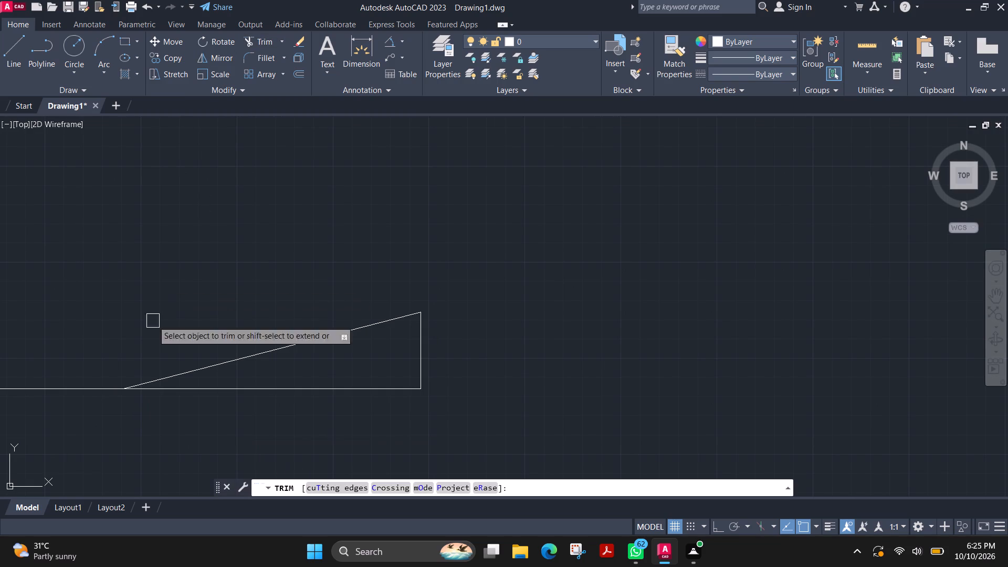
pyautogui.click(75, 387)
pyautogui.press('Escape')
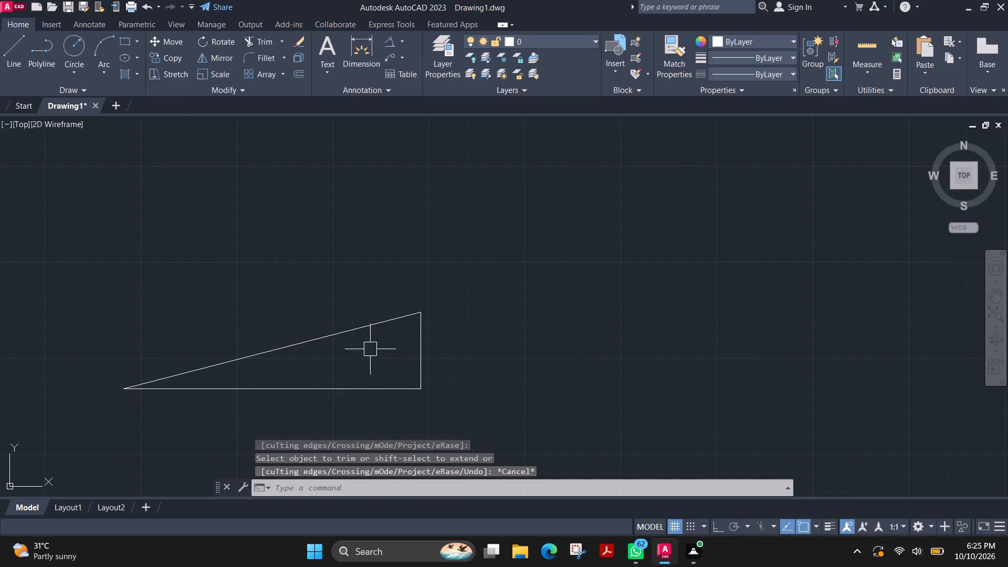
# Measure the new sloped side's length with an aligned dimension preview, without placing it.
pyautogui.click(404, 40)
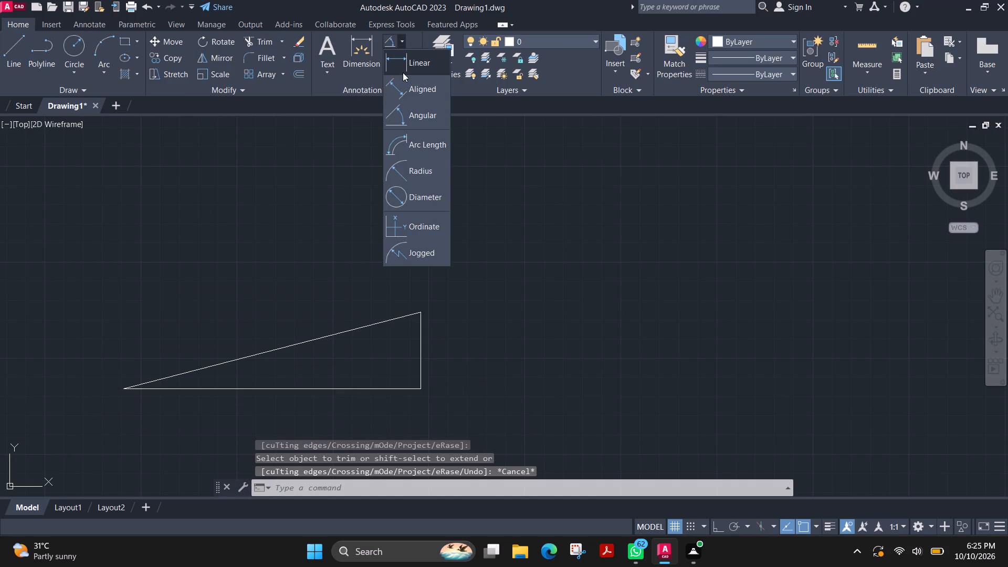
pyautogui.click(416, 95)
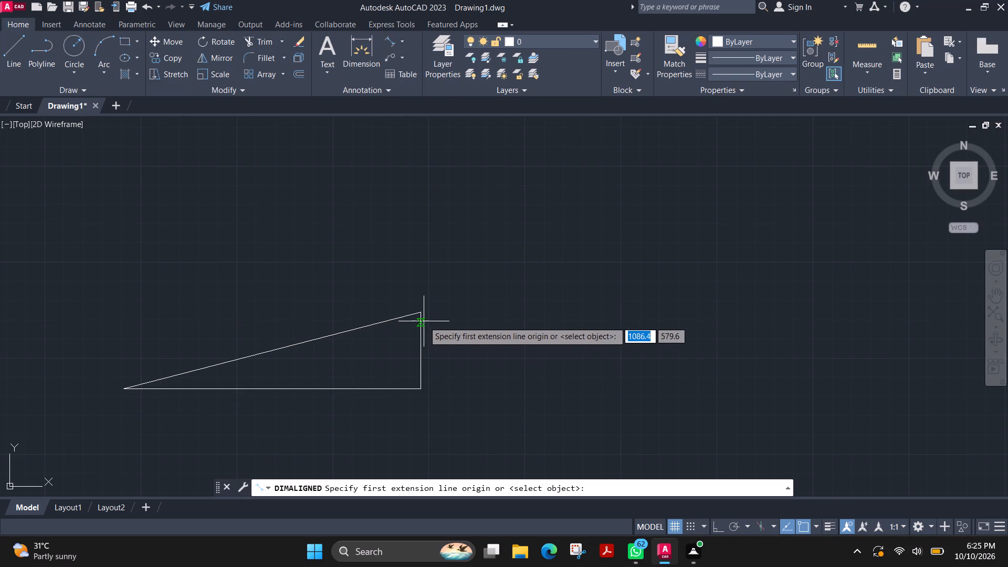
pyautogui.click(419, 314)
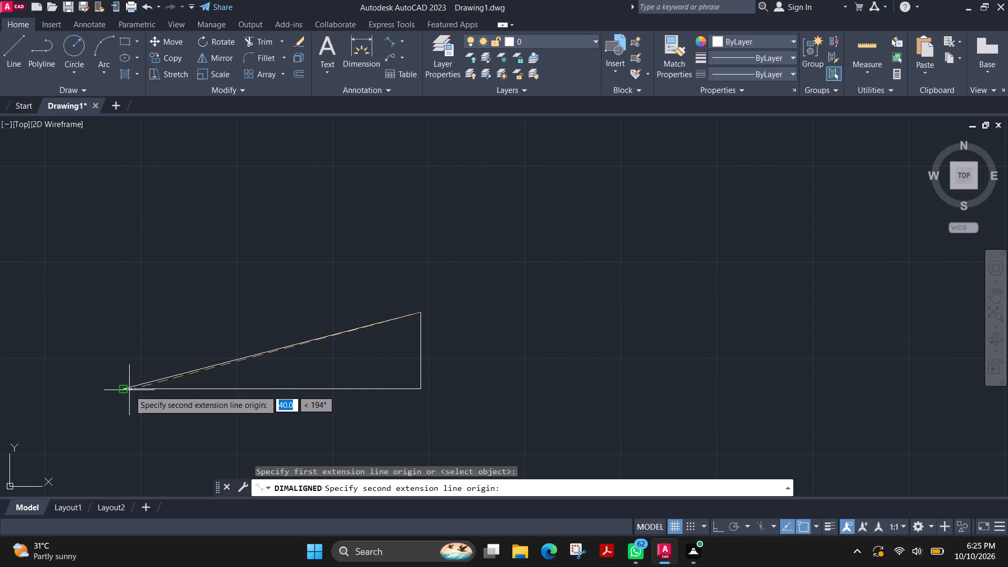
pyautogui.click(125, 390)
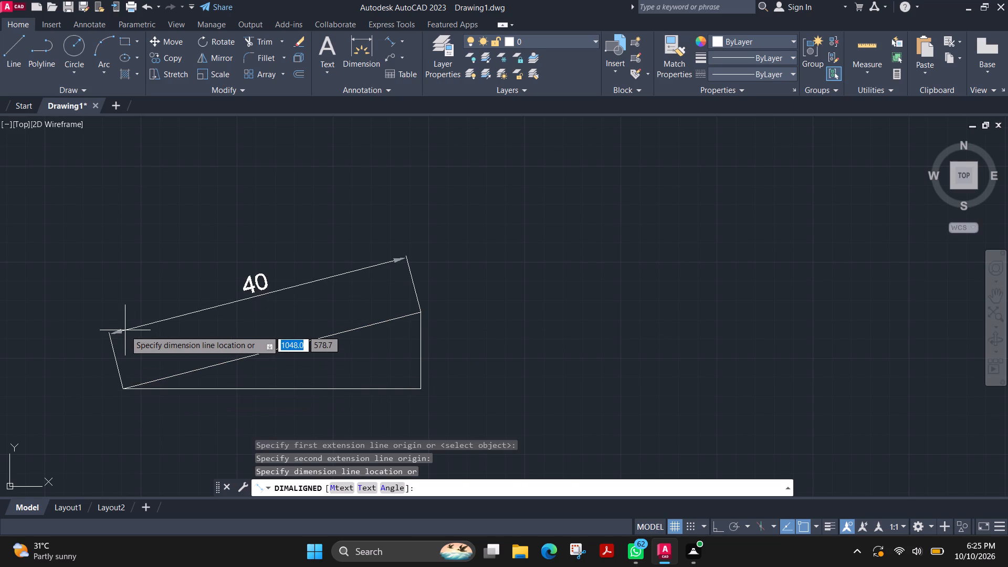
pyautogui.press('Escape')
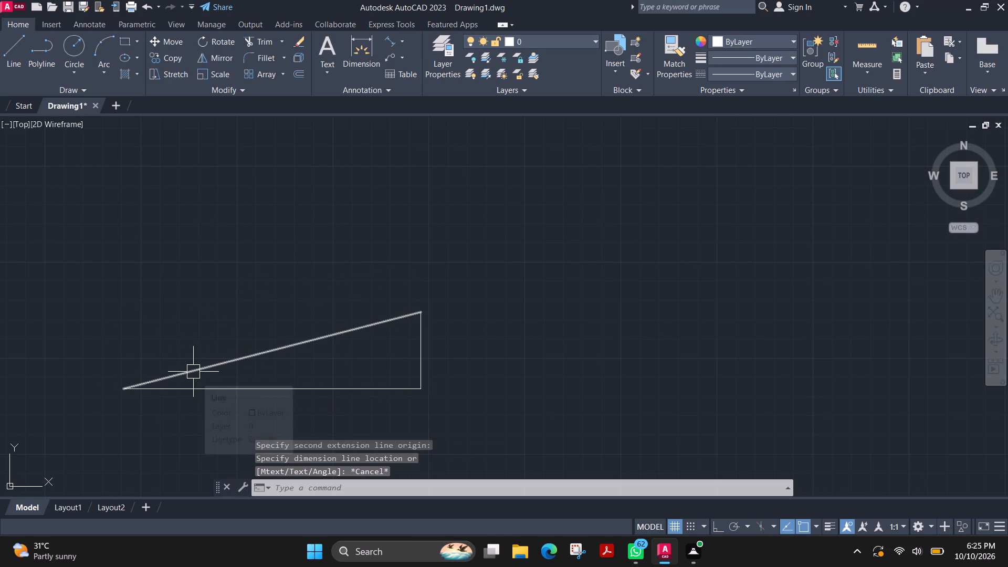
# Check the sloped side's length in its quick properties and try to open the value for editing.
pyautogui.click(193, 372)
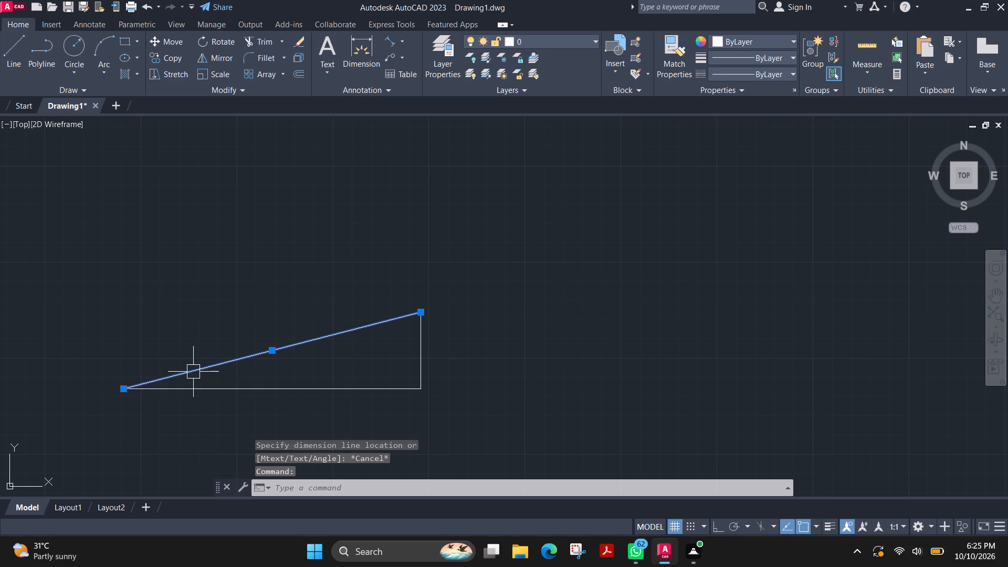
pyautogui.doubleClick(193, 372)
pyautogui.press('Escape')
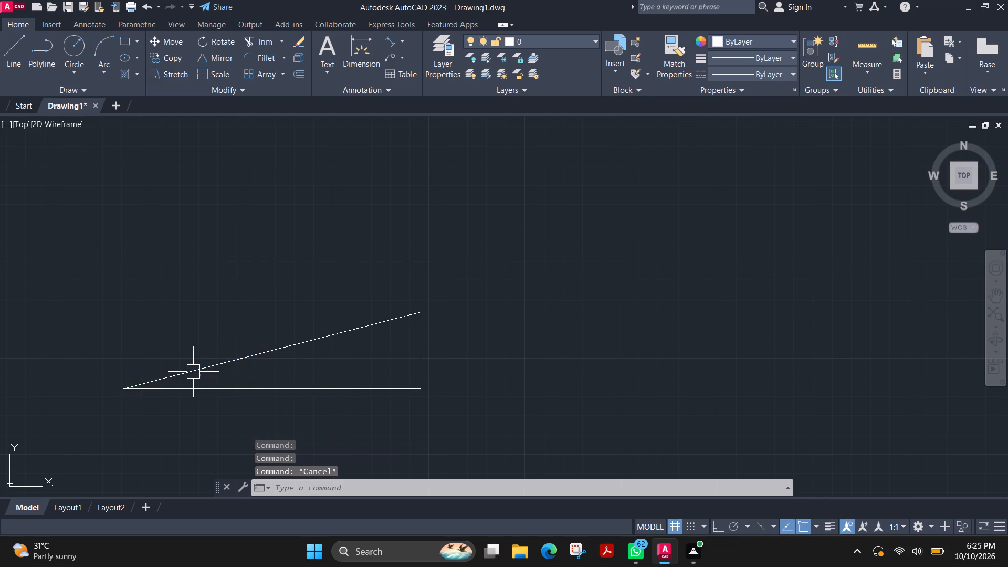
pyautogui.doubleClick(193, 372)
pyautogui.click(344, 347)
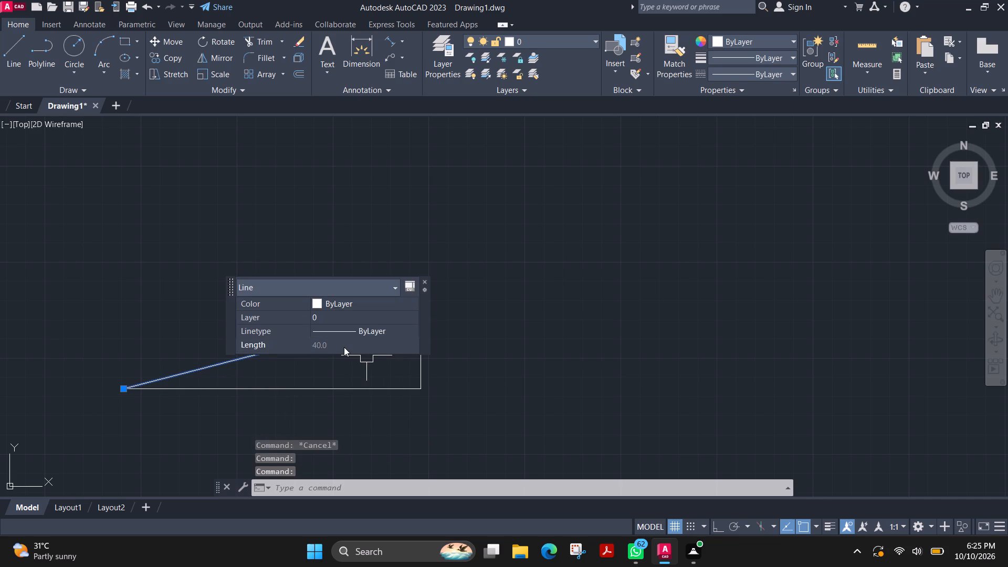
pyautogui.click(344, 347)
pyautogui.click(411, 344)
pyautogui.press('Escape')
pyautogui.press('Escape')
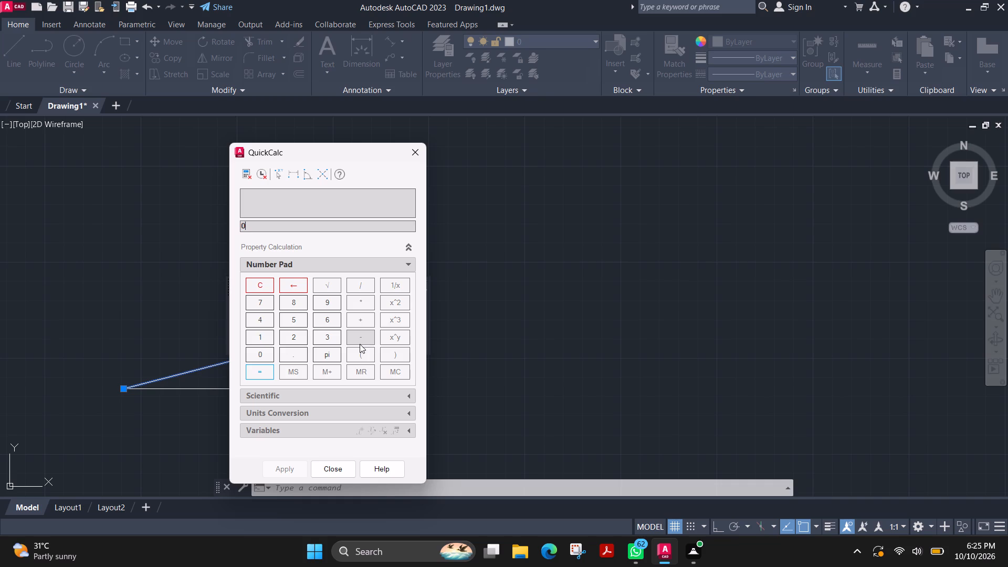
pyautogui.click(419, 156)
pyautogui.press('Escape')
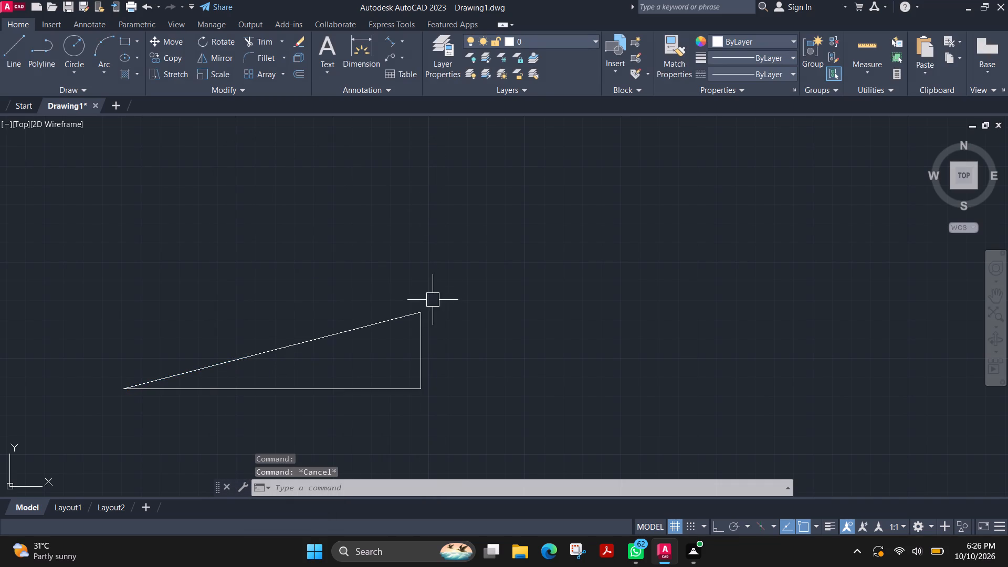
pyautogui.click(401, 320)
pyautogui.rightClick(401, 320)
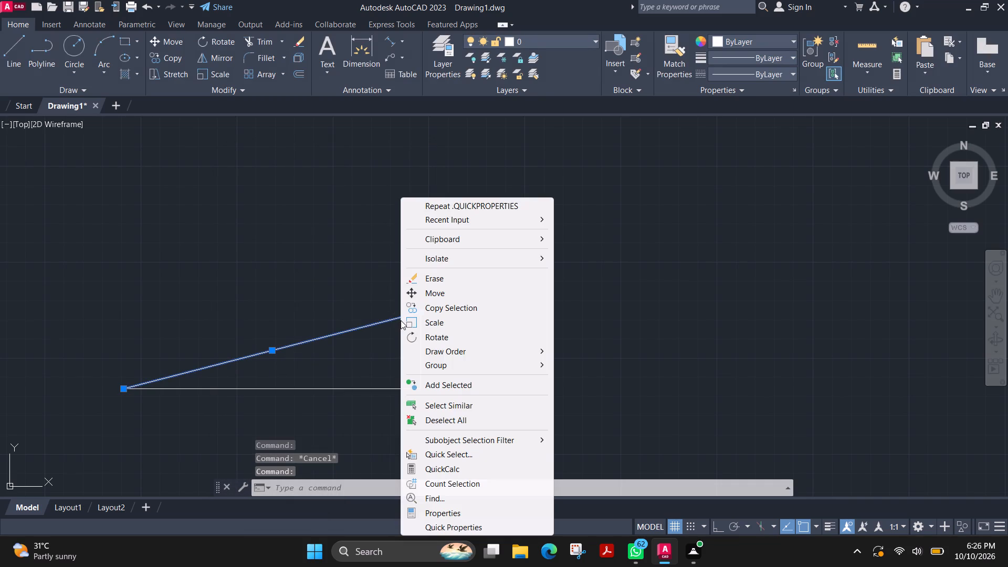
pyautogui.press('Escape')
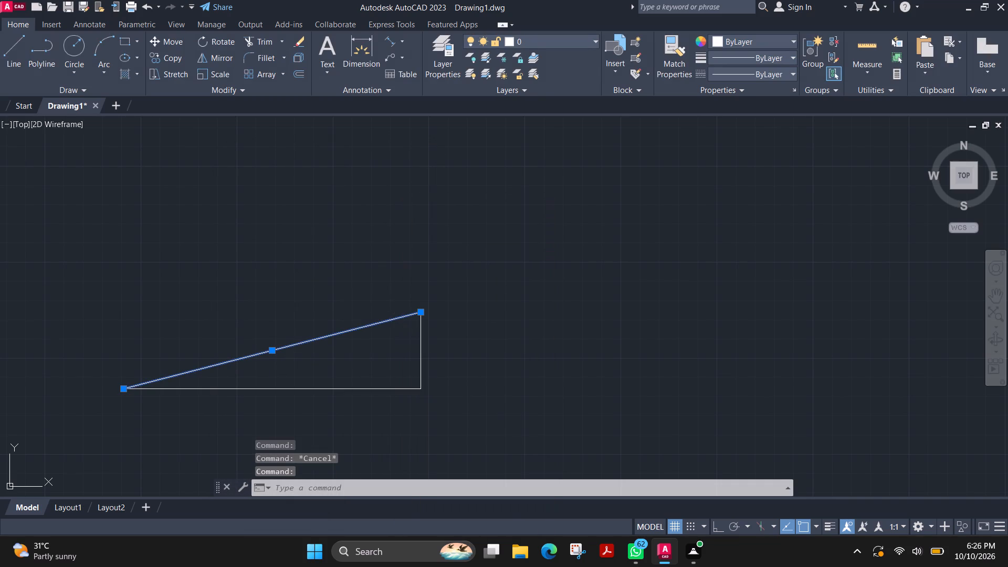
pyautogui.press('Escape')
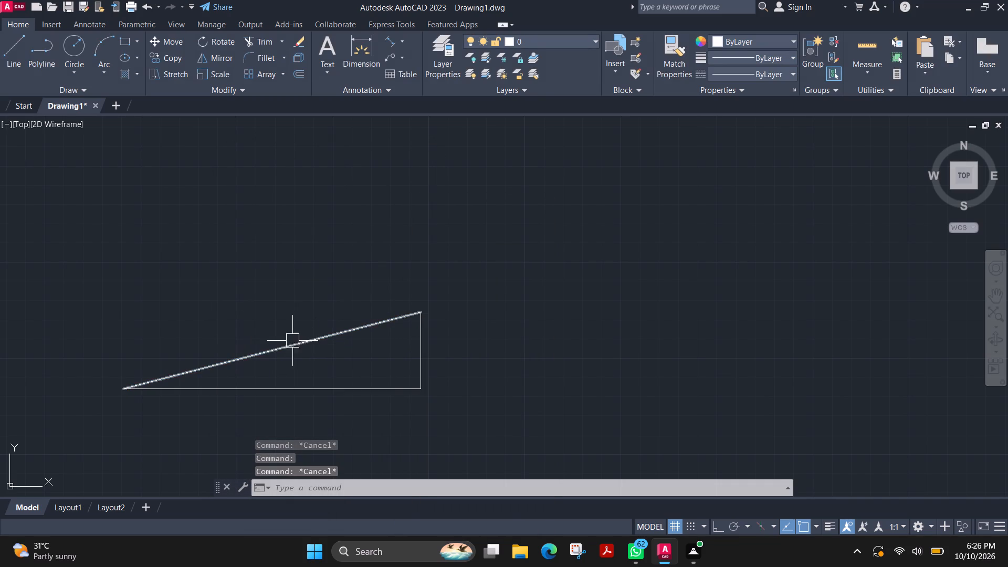
# Delete the sloped side of the separate practice triangle.
pyautogui.click(313, 352)
pyautogui.click(249, 322)
pyautogui.press('Delete')
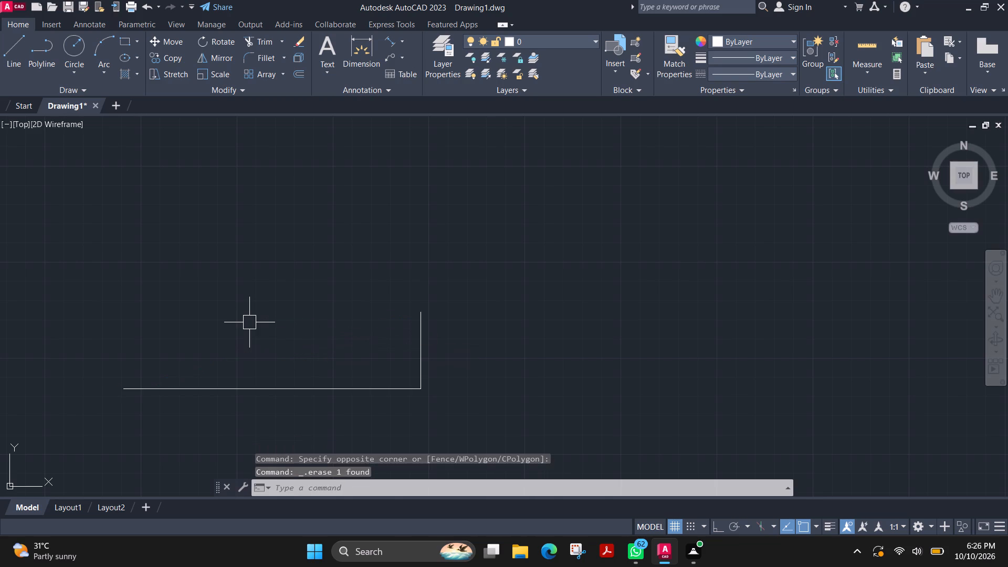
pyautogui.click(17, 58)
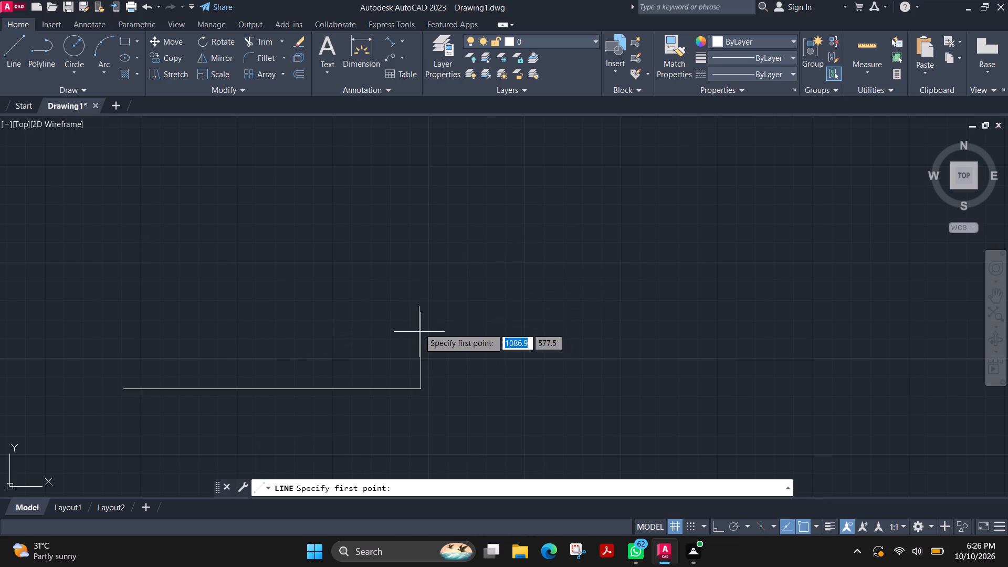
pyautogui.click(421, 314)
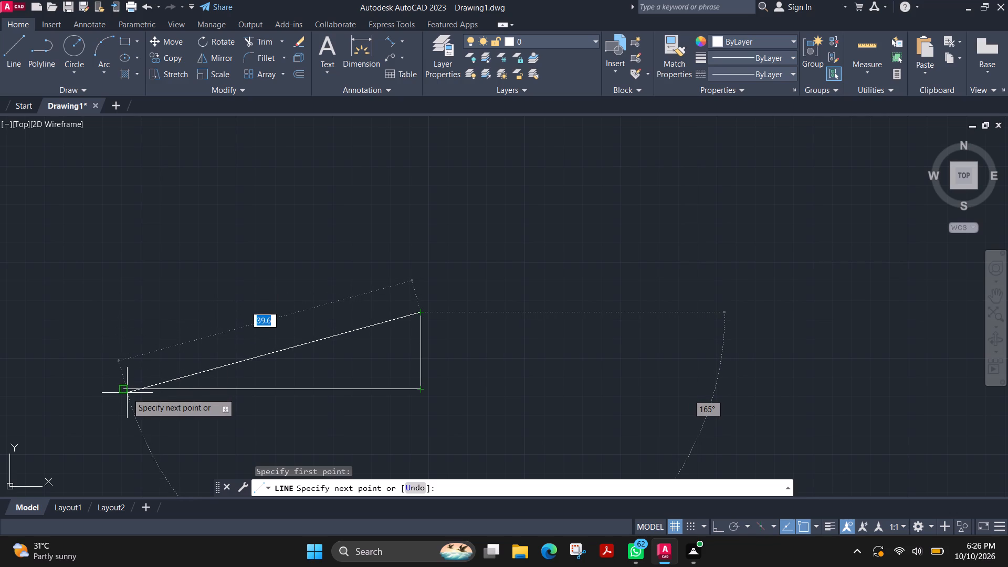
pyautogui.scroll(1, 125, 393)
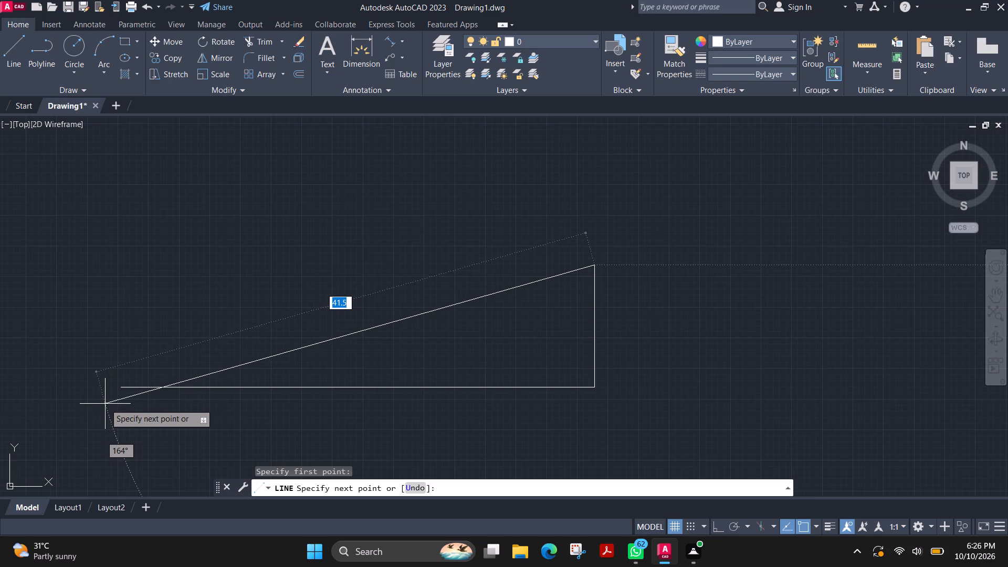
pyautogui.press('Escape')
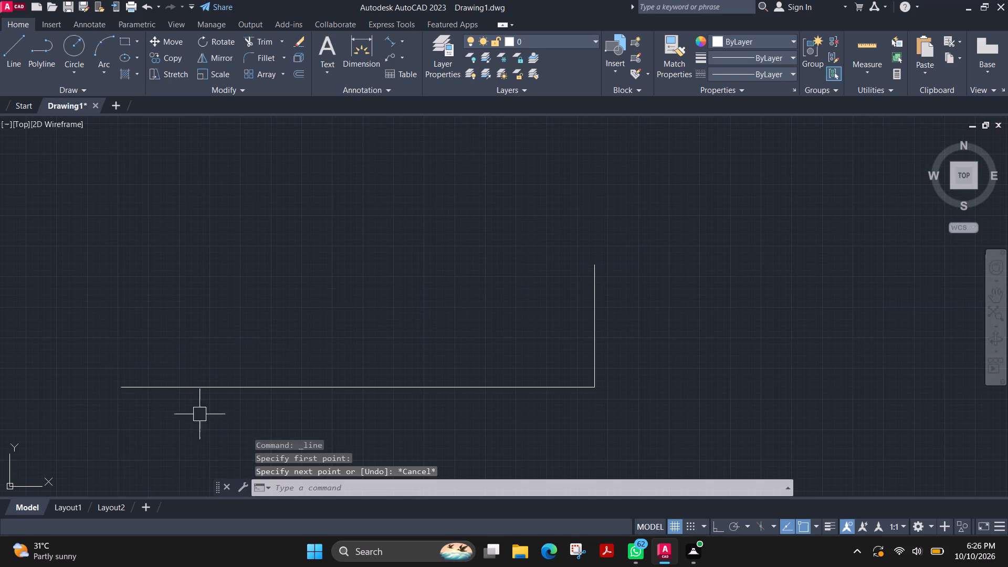
# Delete the remaining horizontal and vertical lines of the practice triangle.
pyautogui.click(718, 393)
pyautogui.click(425, 322)
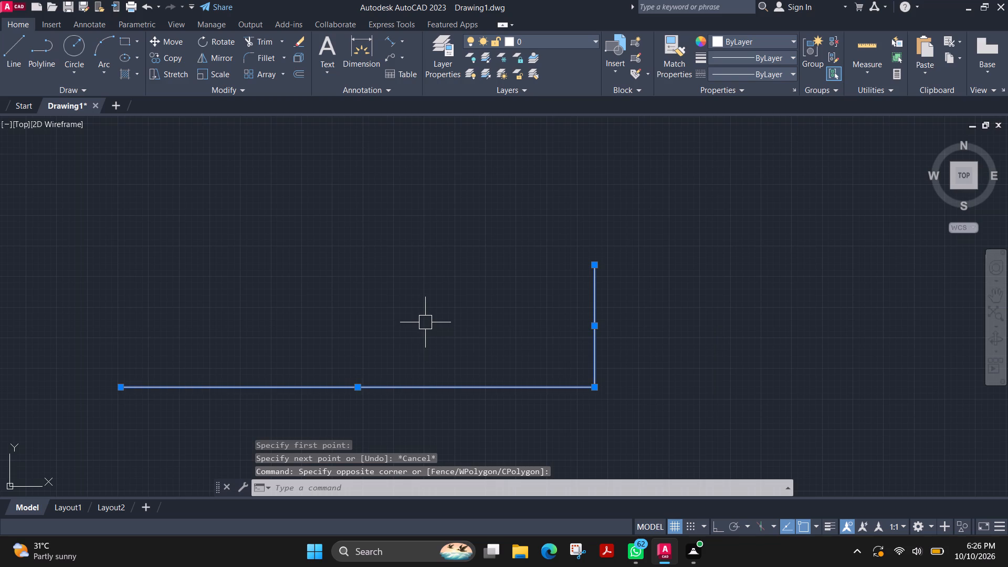
pyautogui.press('Delete')
# Delete the old wedge's sloped and vertical lines on top of the end block at the post.
pyautogui.scroll(-4, 425, 322)
pyautogui.scroll(2, 181, 350)
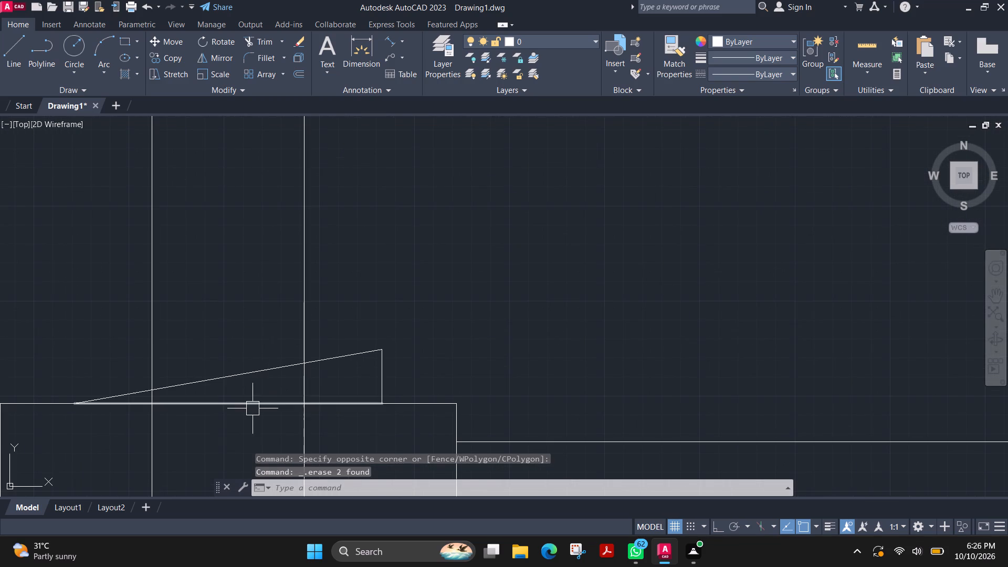
pyautogui.moveTo(253, 407); pyautogui.dragTo(322, 303, button='middle')
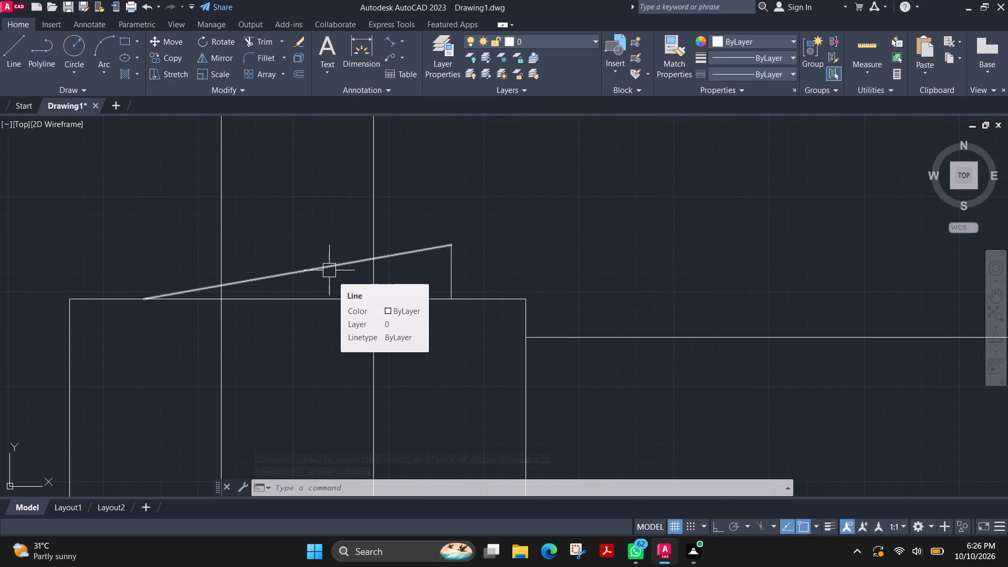
pyautogui.click(329, 270)
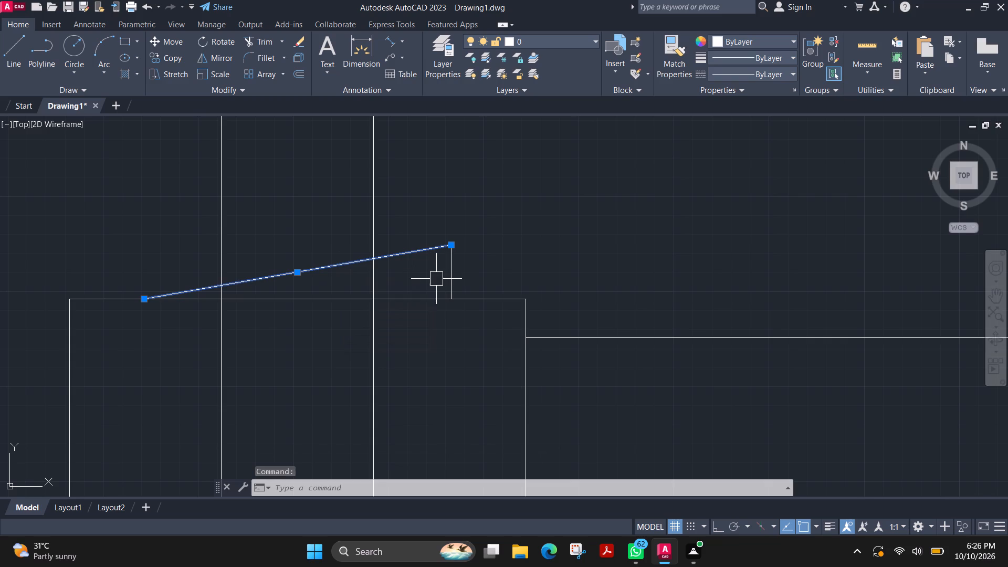
pyautogui.click(447, 280)
pyautogui.press('Delete')
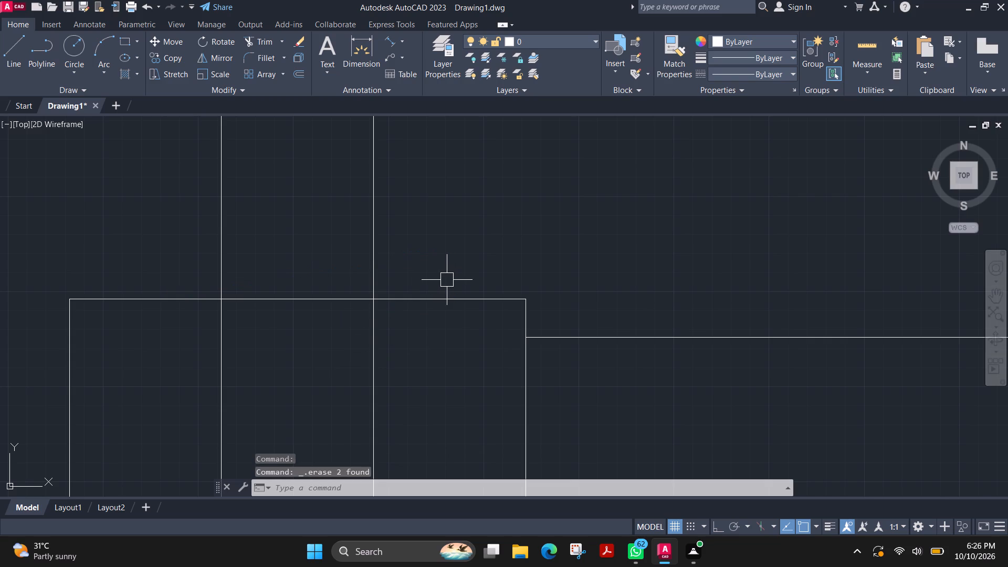
# Draw a horizontal reference line in the empty area beside the post, with Ortho on.
pyautogui.click(12, 51)
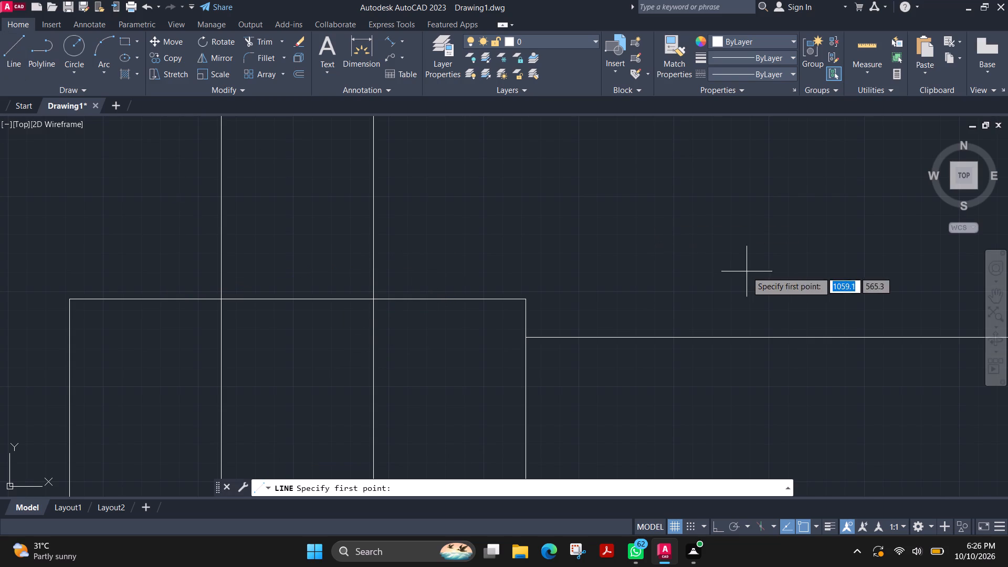
pyautogui.scroll(-1, 741, 269)
pyautogui.moveTo(782, 241); pyautogui.dragTo(236, 448, button='middle')
pyautogui.scroll(-2, 689, 344)
pyautogui.moveTo(725, 298); pyautogui.dragTo(470, 340, button='middle')
pyautogui.click(460, 341)
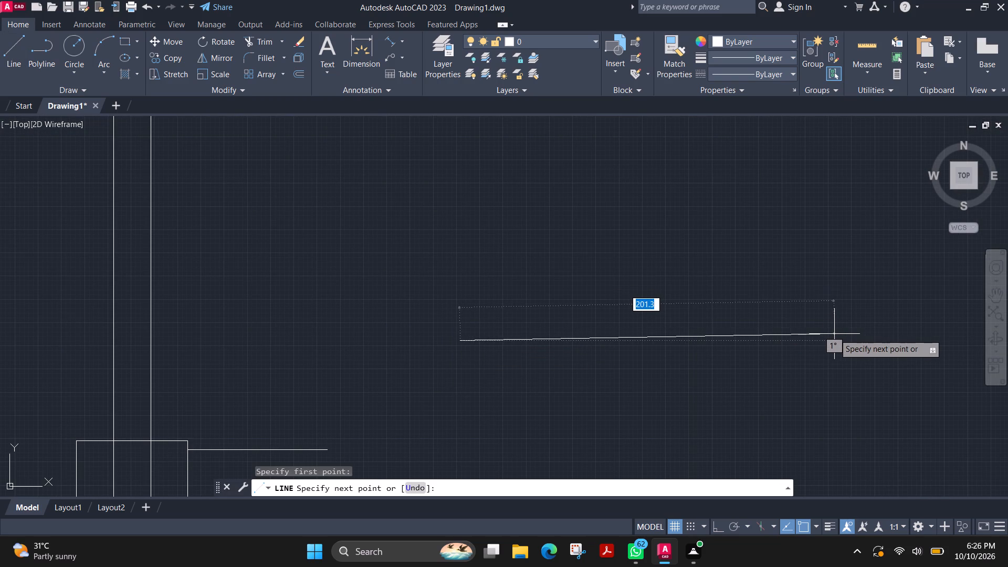
pyautogui.press('F8')
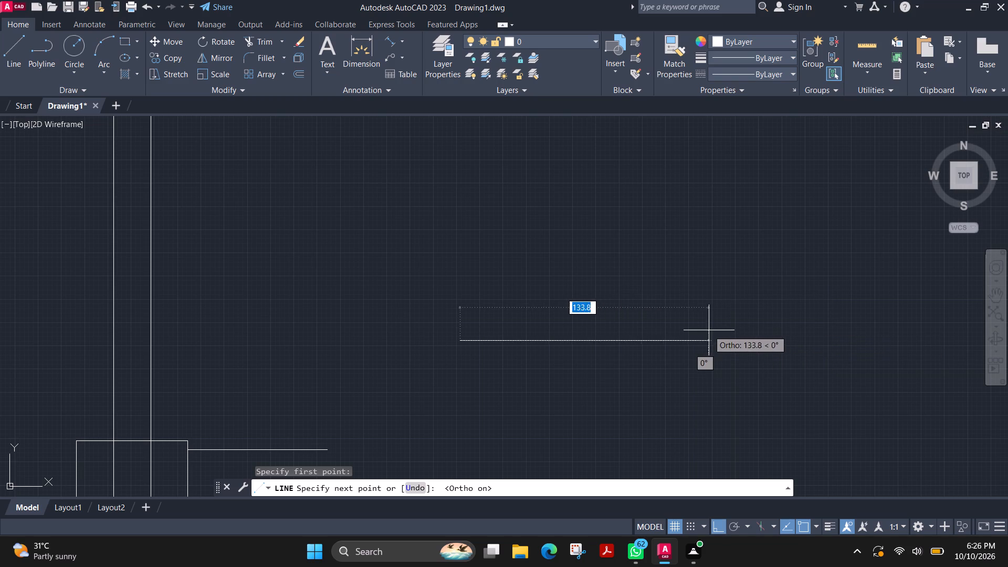
pyautogui.click(666, 332)
pyautogui.press('Escape')
# Draw a line 41 mm long at 14° rising from a point on the horizontal reference line, with Ortho off.
pyautogui.scroll(2, 594, 350)
pyautogui.press('space')
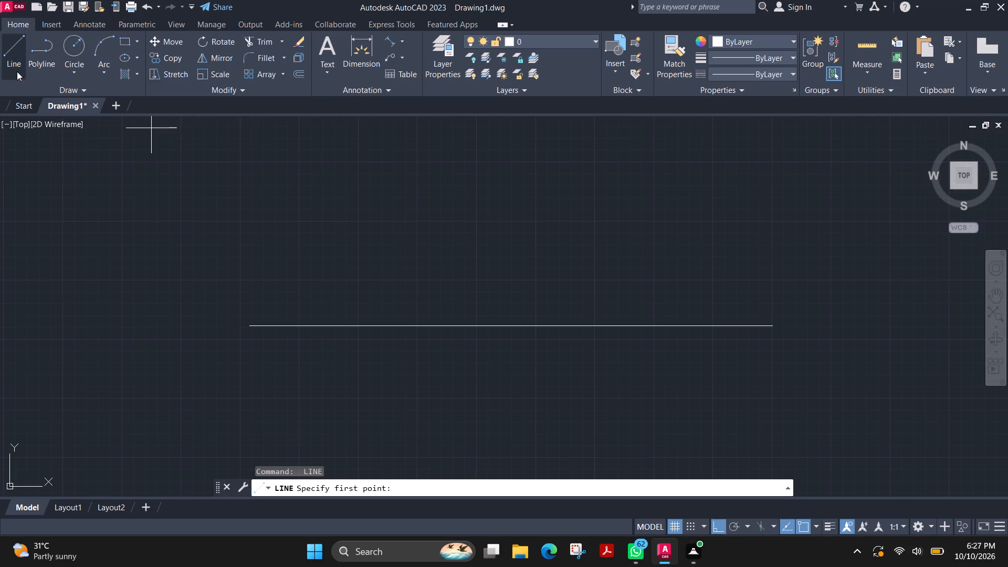
pyautogui.click(380, 325)
pyautogui.press('F8')
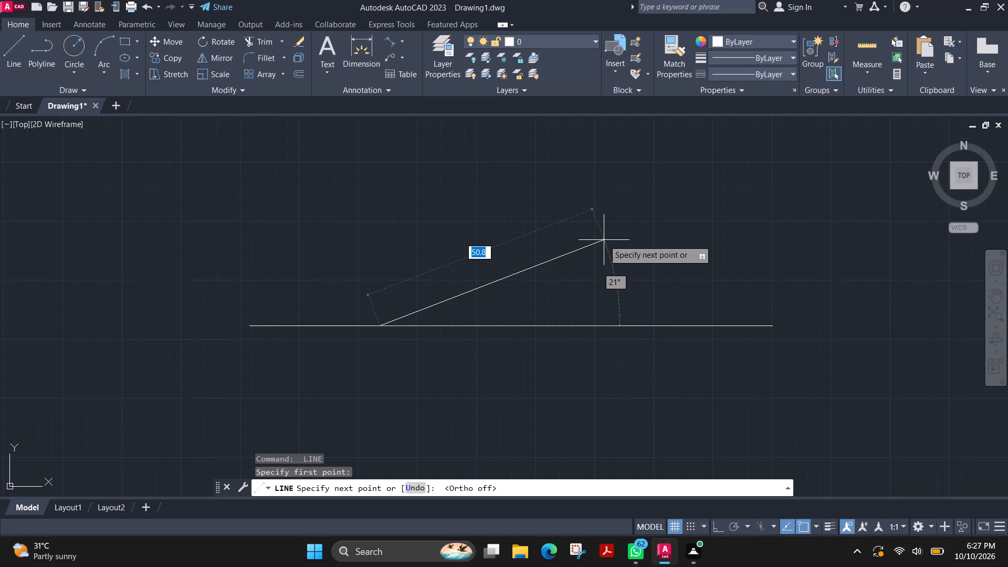
pyautogui.write('41')
pyautogui.press('Tab')
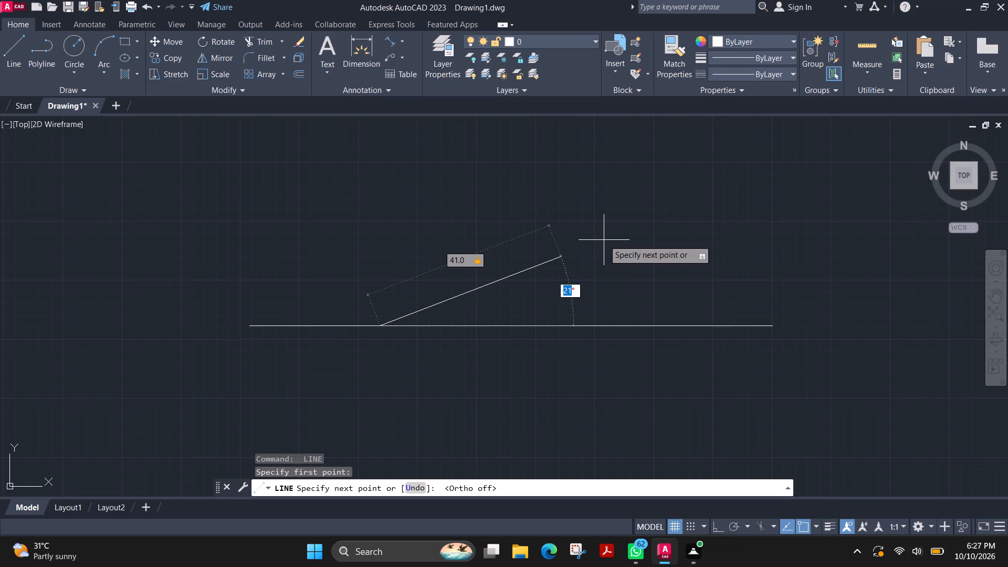
pyautogui.write('14')
pyautogui.press('Return')
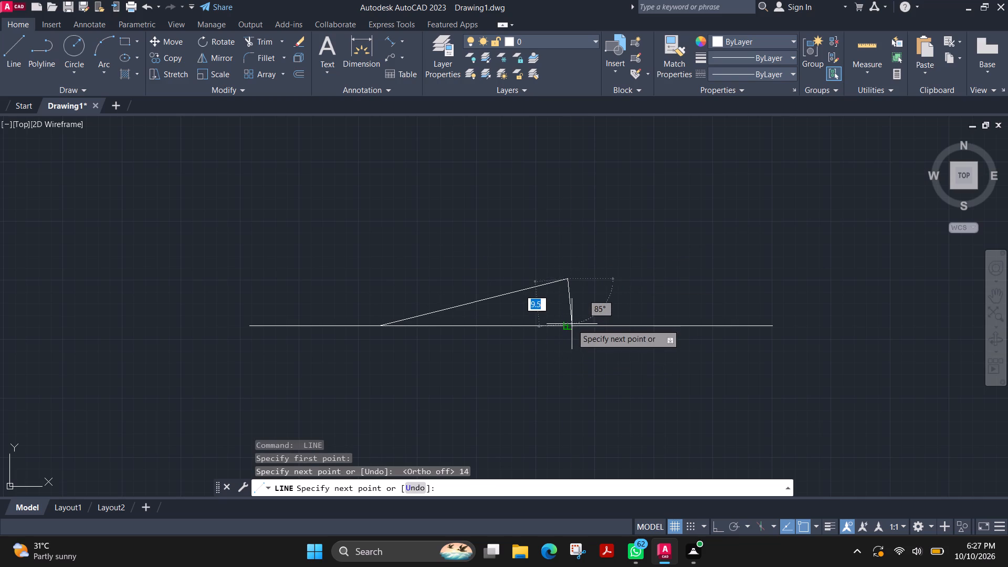
# Continue with a 10 mm vertical line straight down from the sloped line's upper end, with Ortho on.
pyautogui.scroll(3, 569, 329)
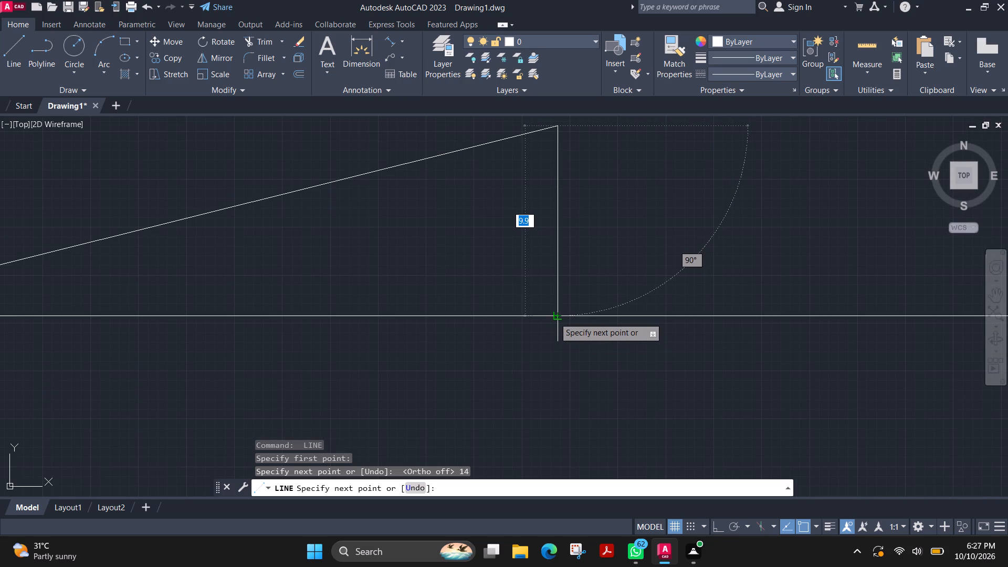
pyautogui.press('F8')
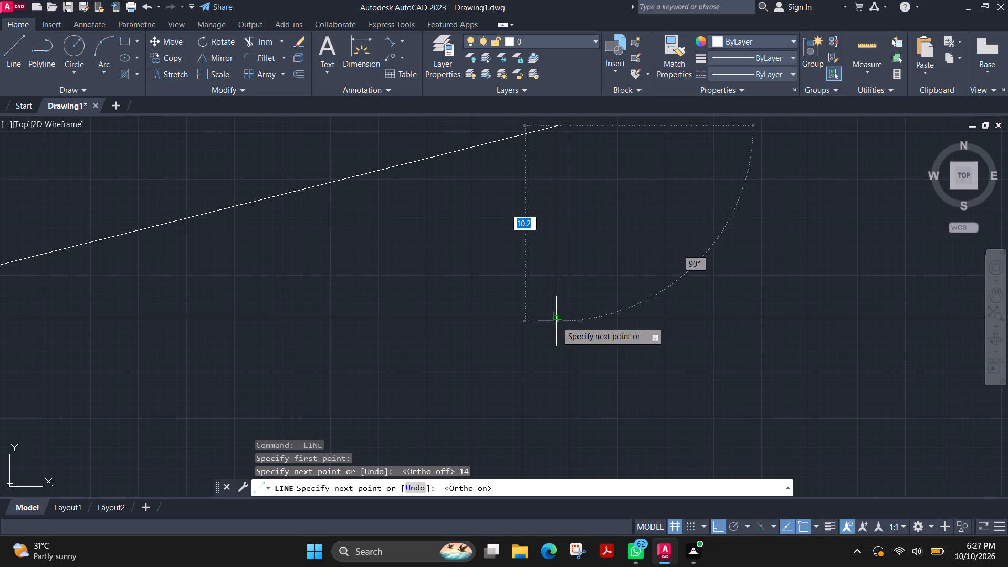
pyautogui.write('10')
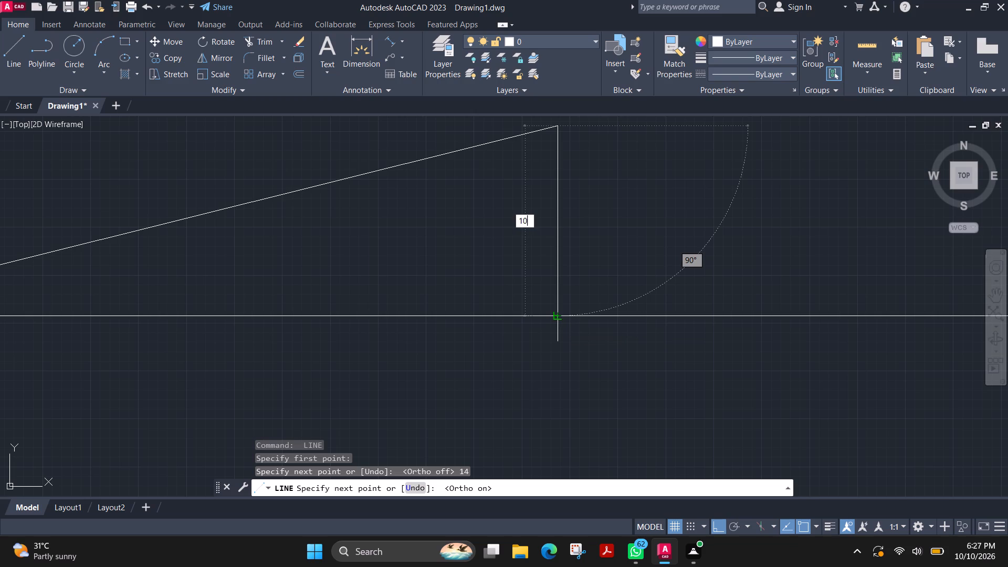
pyautogui.press('Return')
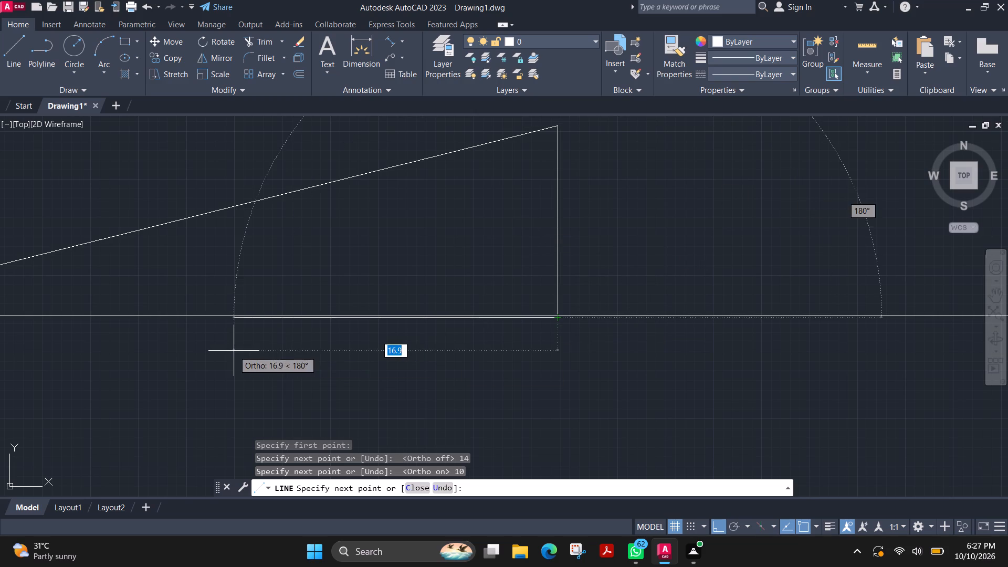
# Continue with a horizontal base line from the vertical line's lower end to just past the slope's lower end.
pyautogui.moveTo(54, 346); pyautogui.dragTo(498, 355, button='middle')
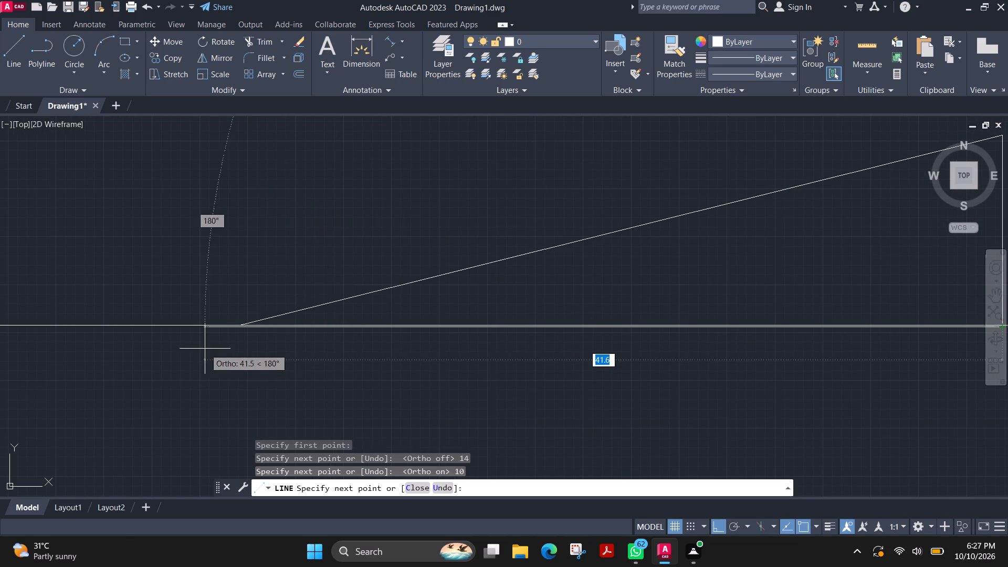
pyautogui.scroll(3, 223, 352)
pyautogui.scroll(1, 252, 289)
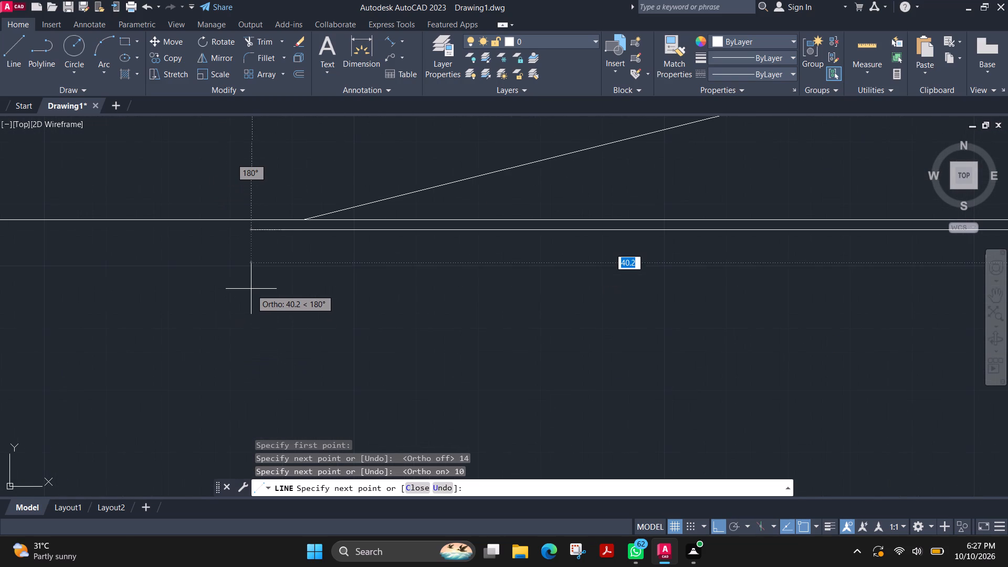
pyautogui.scroll(-1, 269, 269)
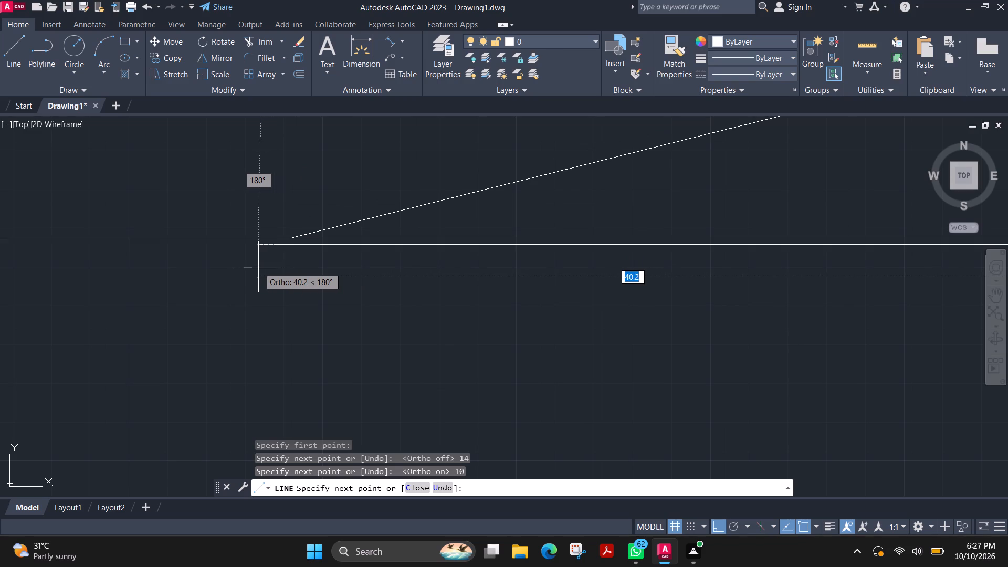
pyautogui.click(180, 267)
pyautogui.press('Escape')
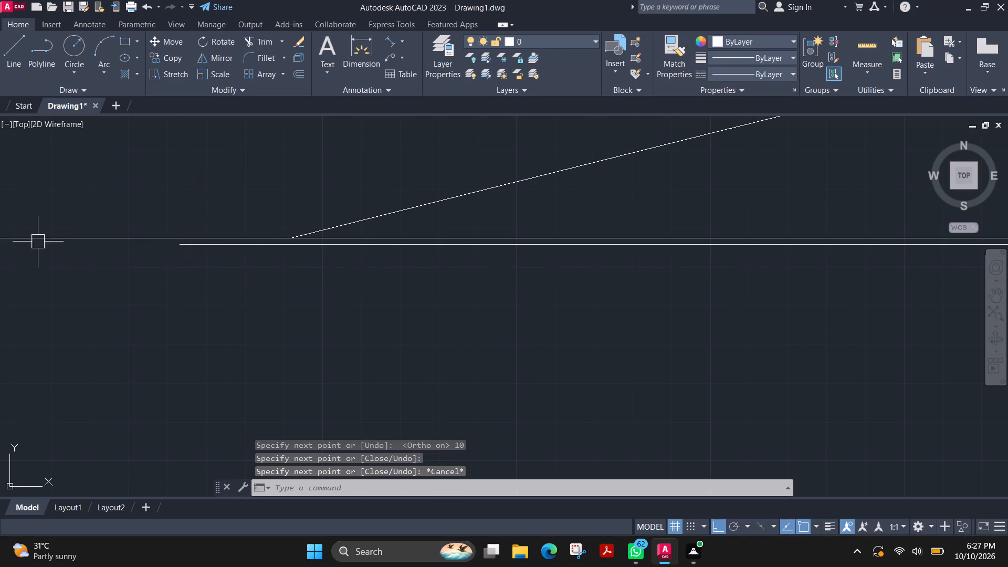
# Delete the original horizontal reference line just above the new base line.
pyautogui.click(71, 238)
pyautogui.press('Delete')
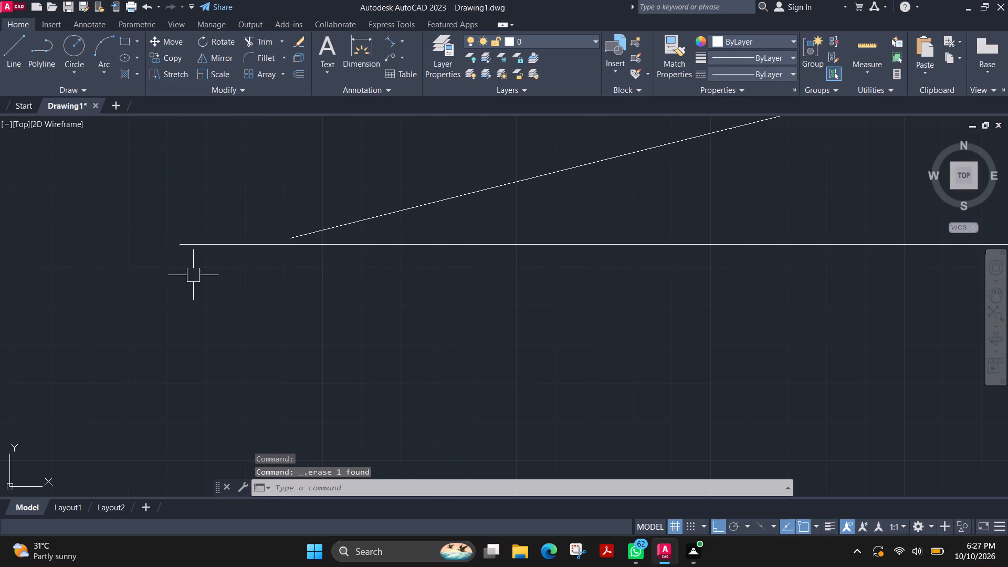
# Extend the sloped line's lower end to the new base line.
pyautogui.scroll(1, 244, 250)
pyautogui.write('ex')
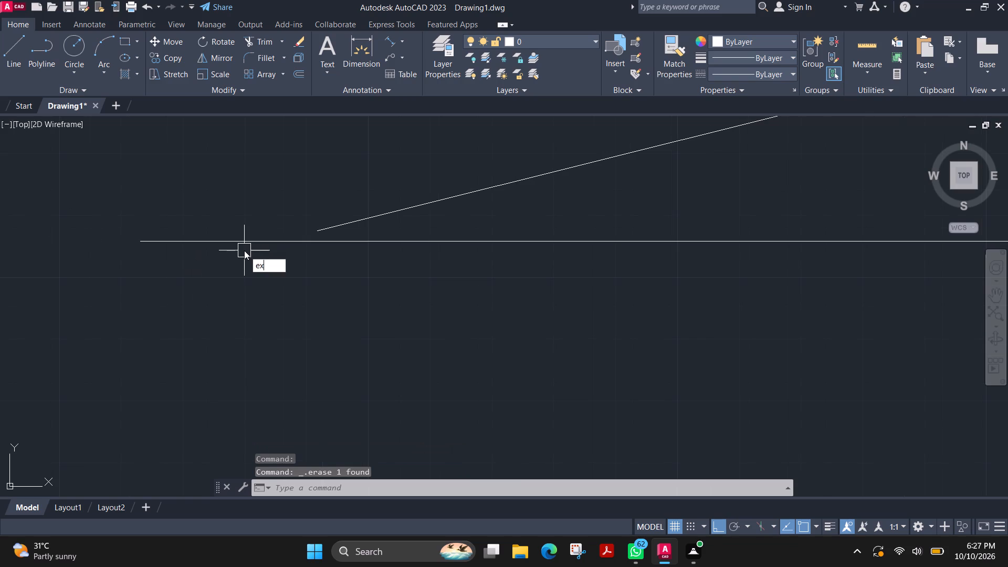
pyautogui.press('Return')
pyautogui.click(345, 221)
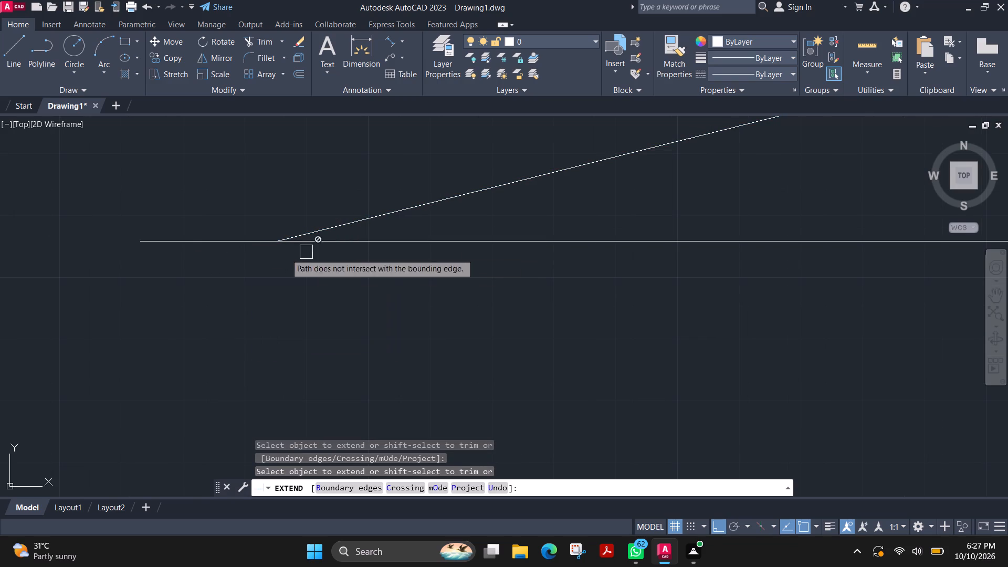
pyautogui.press('Escape')
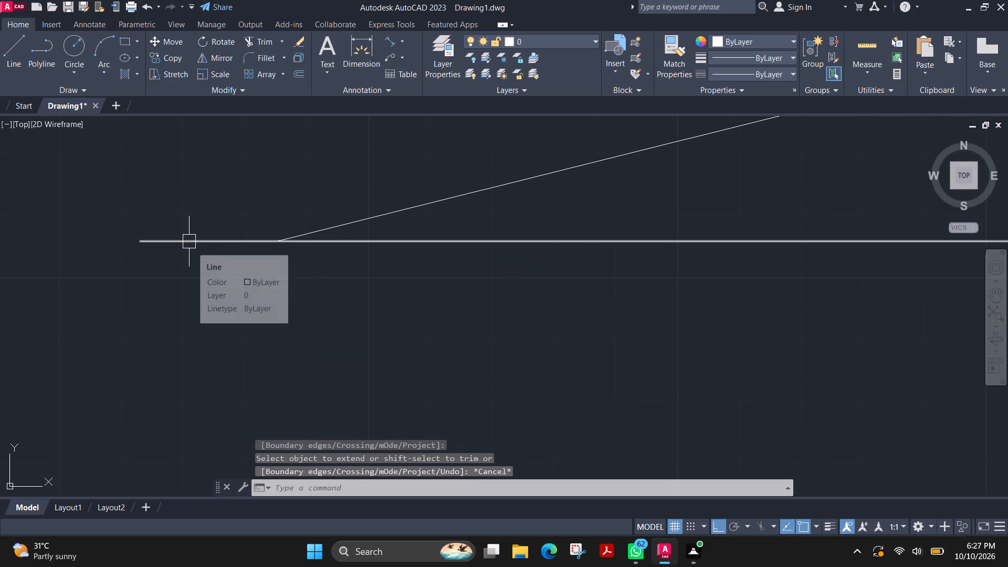
# Trim the part of the base line that projects beyond the sloped line's lower end.
pyautogui.write('tr')
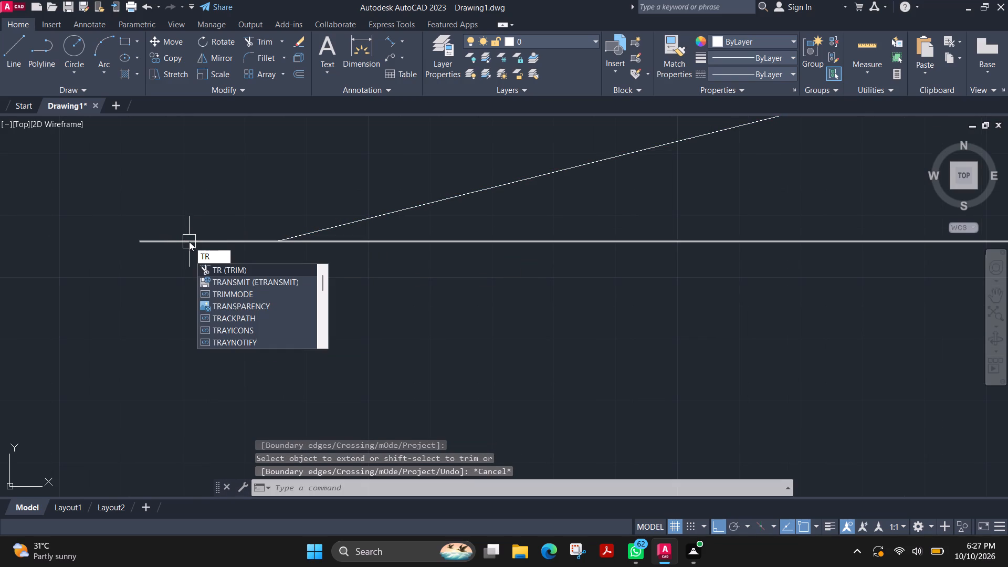
pyautogui.press('Return')
pyautogui.press('Return')
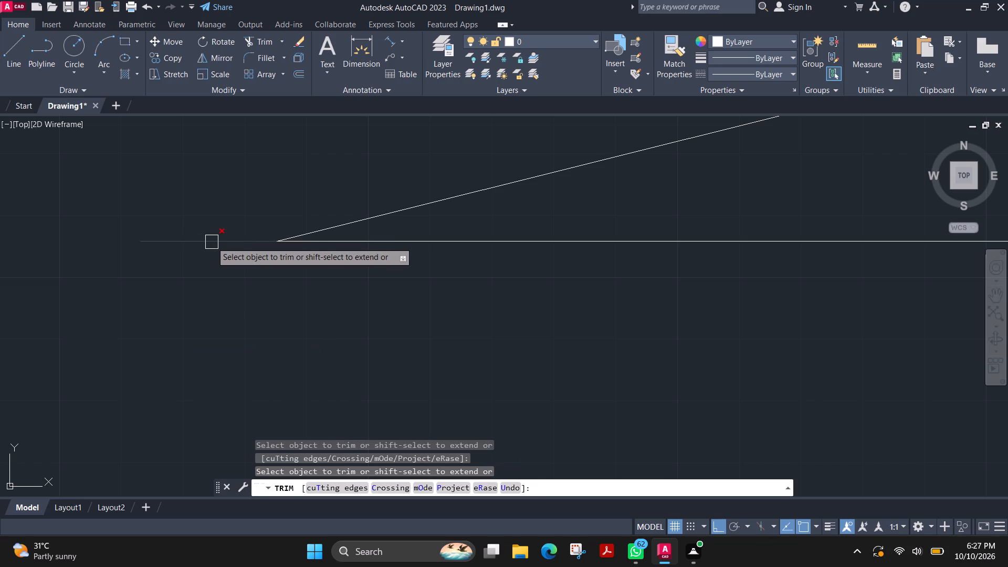
pyautogui.click(212, 242)
pyautogui.scroll(-1, 390, 292)
pyautogui.press('Escape')
# Check the new sloped side with an aligned dimension between its two ends, without placing it.
pyautogui.scroll(-1, 390, 290)
pyautogui.scroll(-3, 579, 286)
pyautogui.moveTo(715, 267); pyautogui.dragTo(380, 340, button='middle')
pyautogui.click(393, 44)
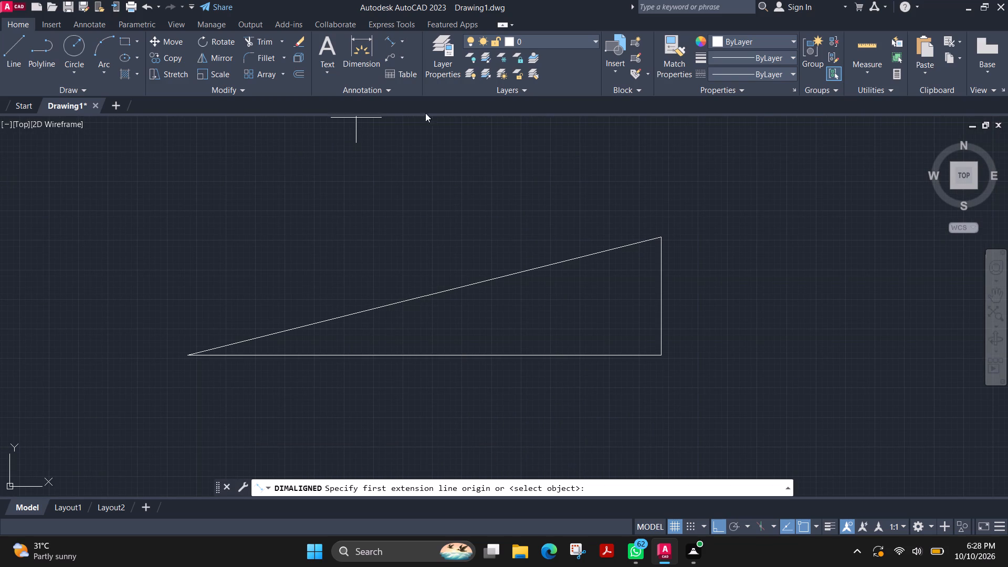
pyautogui.click(660, 238)
pyautogui.click(187, 355)
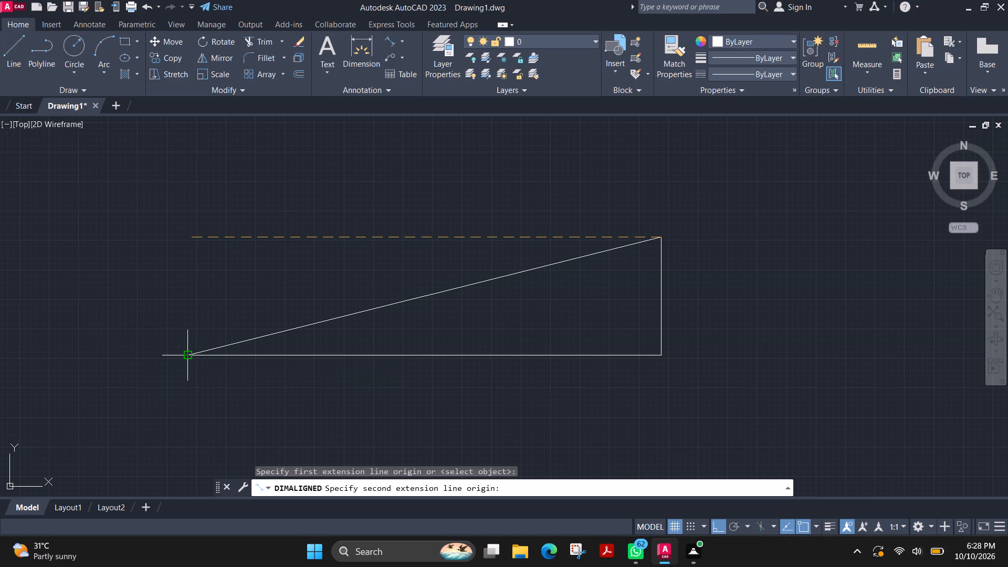
pyautogui.press('Escape')
# Check the wedge's vertical side with an aligned dimension between its two ends, without placing it.
pyautogui.press('space')
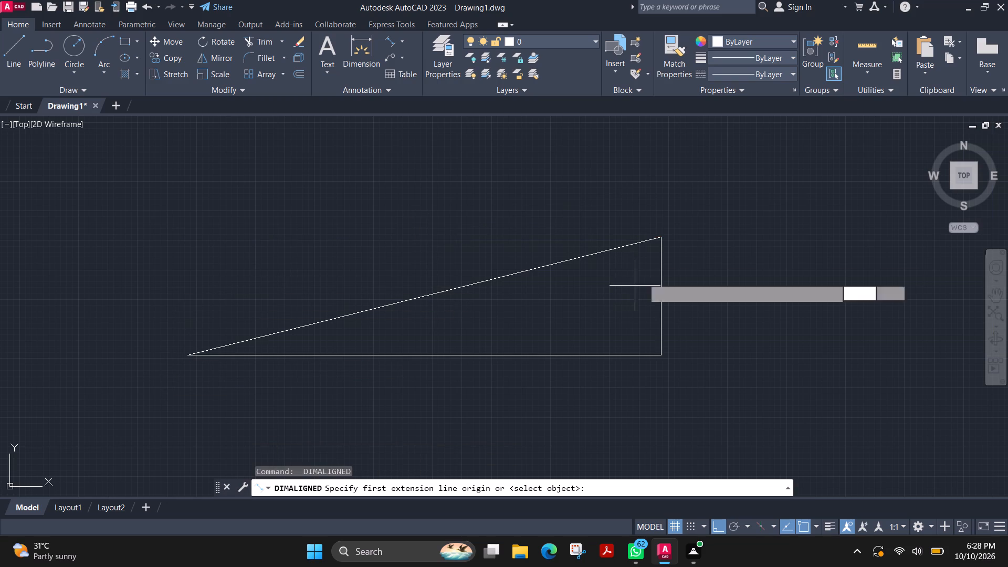
pyautogui.click(664, 238)
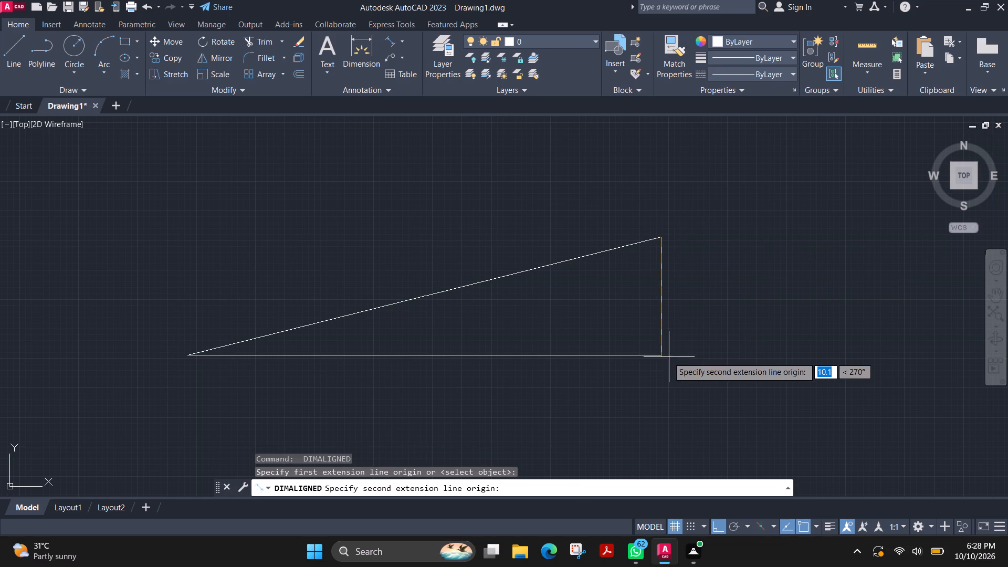
pyautogui.click(663, 355)
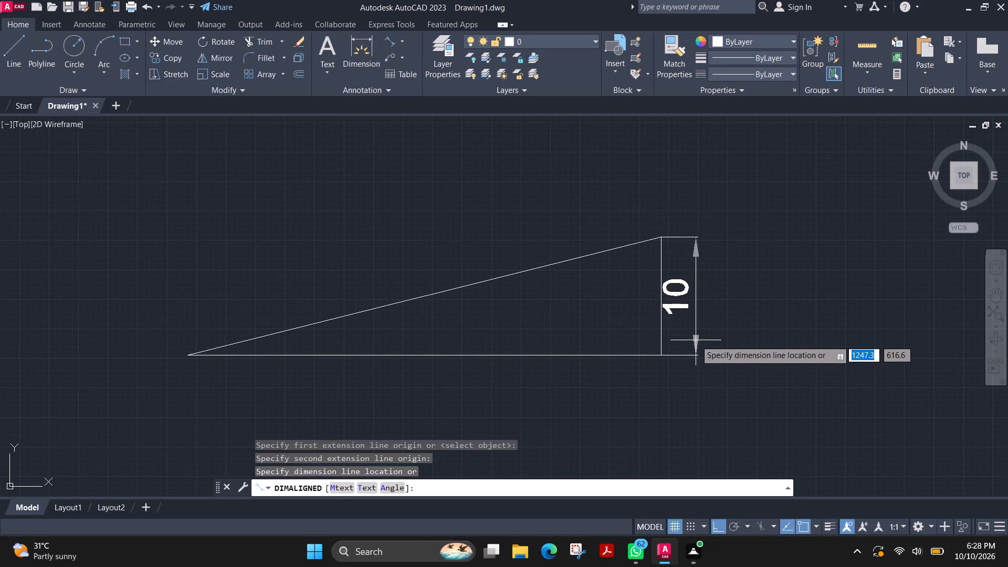
pyautogui.press('Escape')
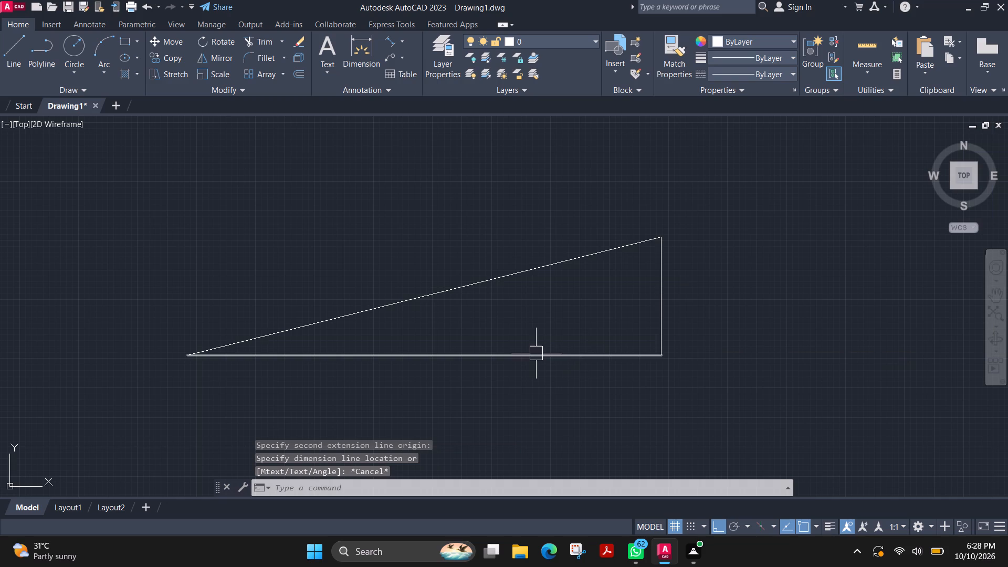
# Move the whole wedge by its base midpoint onto the midpoint of the block's top edge at the post, with Ortho off.
pyautogui.scroll(-3, 549, 333)
pyautogui.scroll(-1, 424, 371)
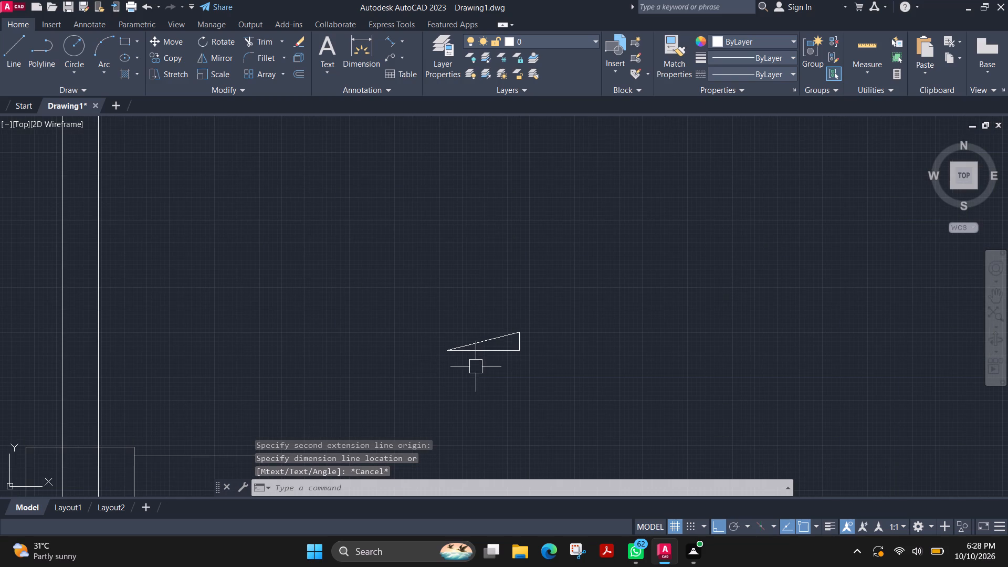
pyautogui.moveTo(472, 365); pyautogui.dragTo(517, 346, button='middle')
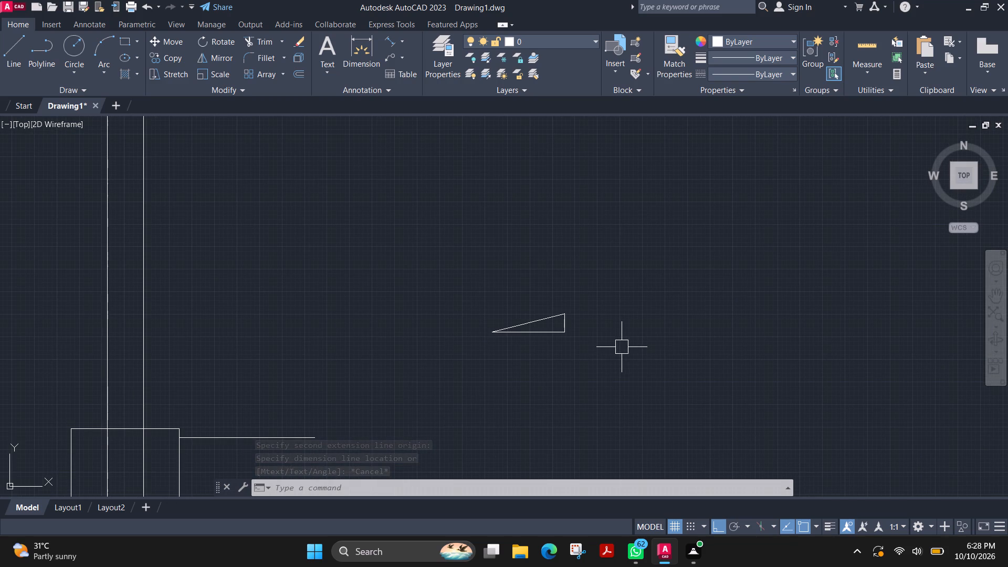
pyautogui.moveTo(595, 358); pyautogui.dragTo(580, 358)
pyautogui.click(384, 272)
pyautogui.press('m')
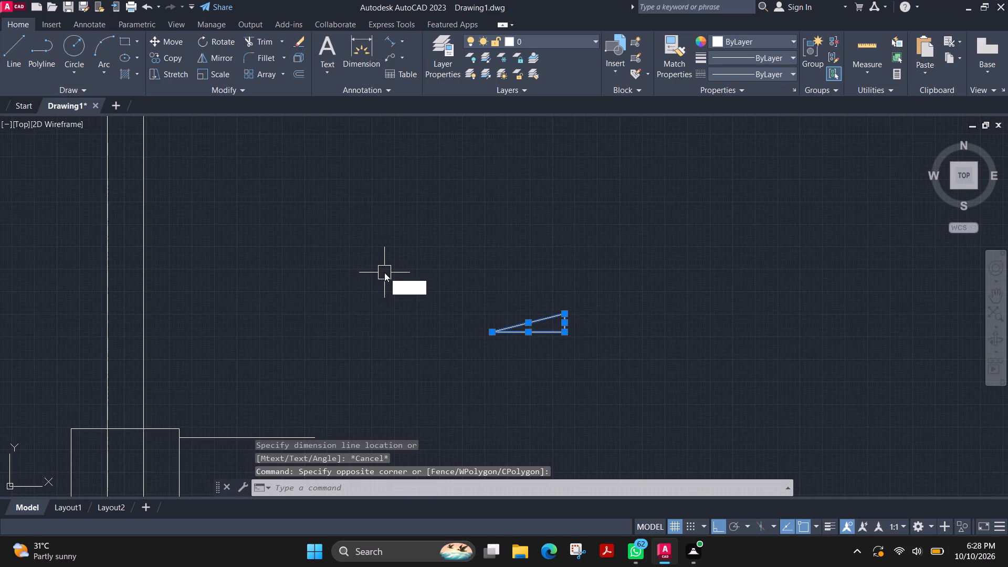
pyautogui.press('Return')
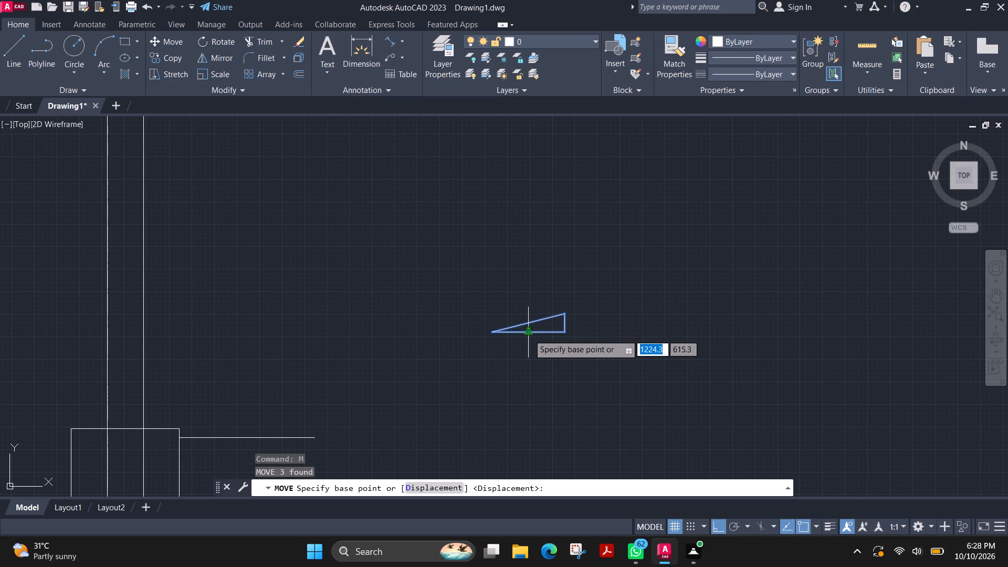
pyautogui.click(528, 333)
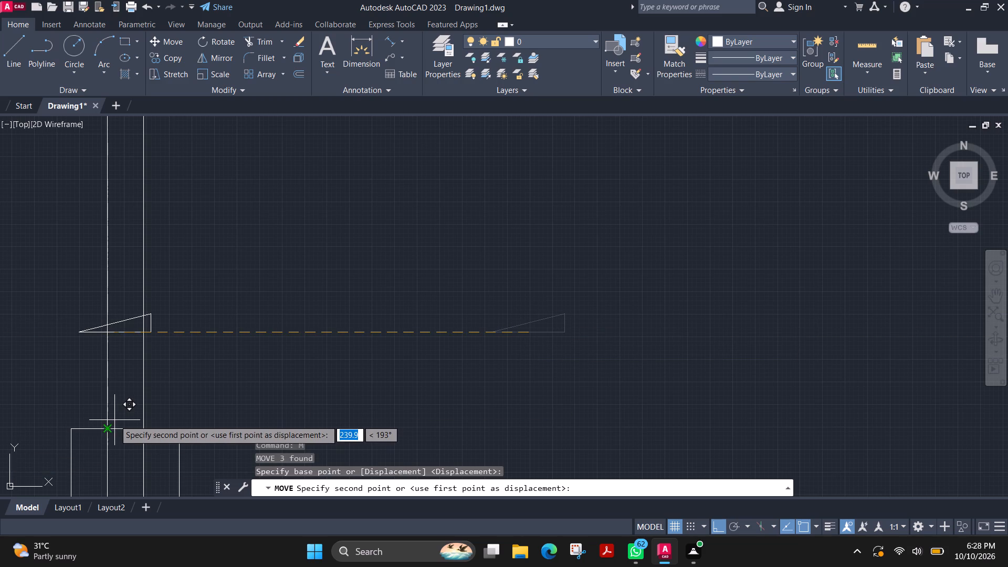
pyautogui.press('F8')
pyautogui.moveTo(108, 434); pyautogui.dragTo(165, 386, button='middle')
pyautogui.scroll(4, 176, 386)
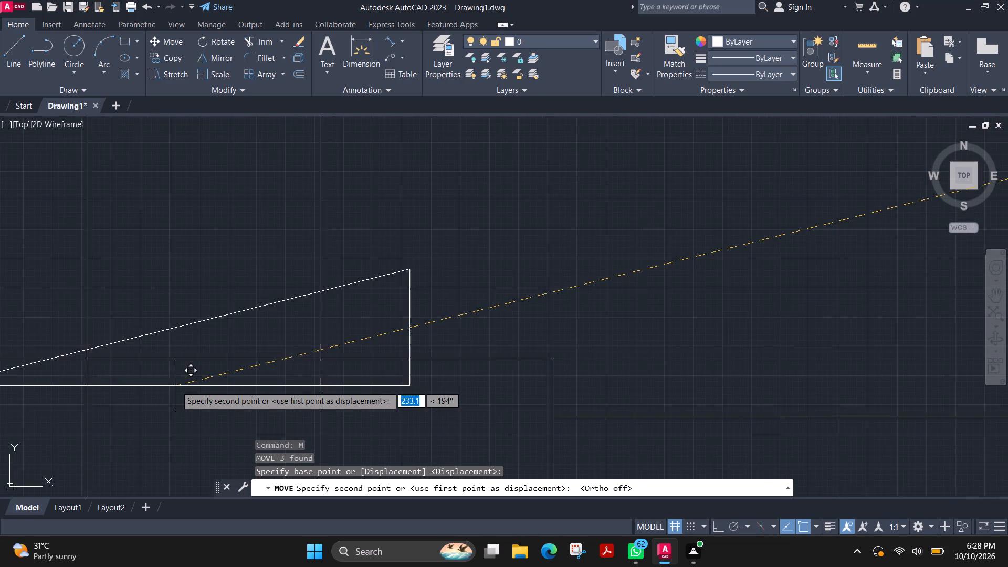
pyautogui.scroll(1, 176, 386)
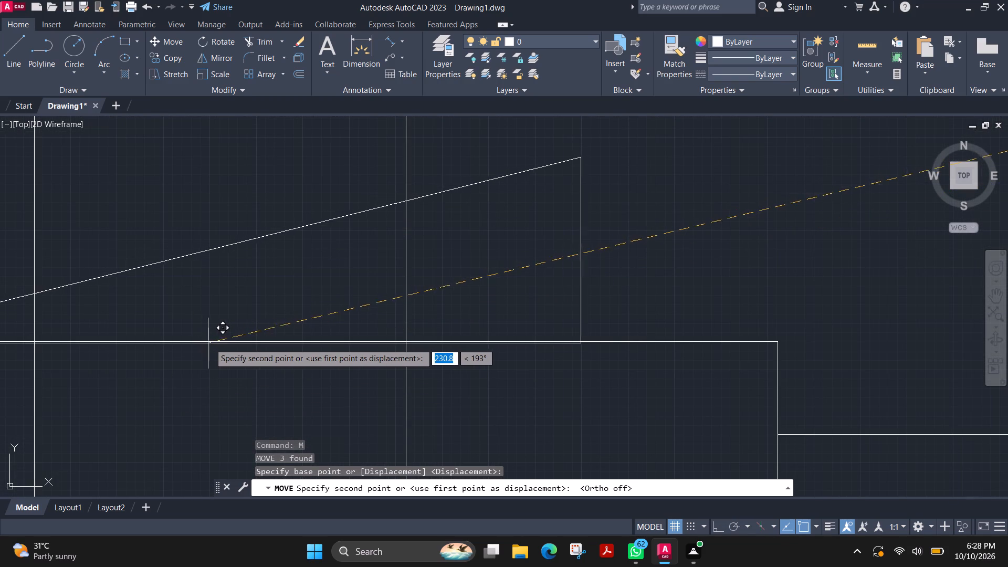
pyautogui.click(221, 343)
pyautogui.press('Escape')
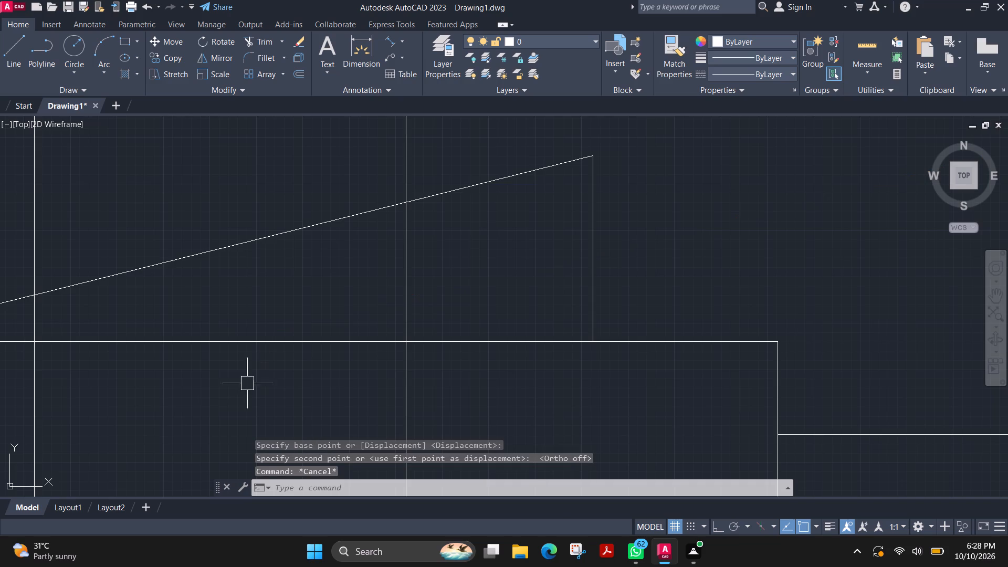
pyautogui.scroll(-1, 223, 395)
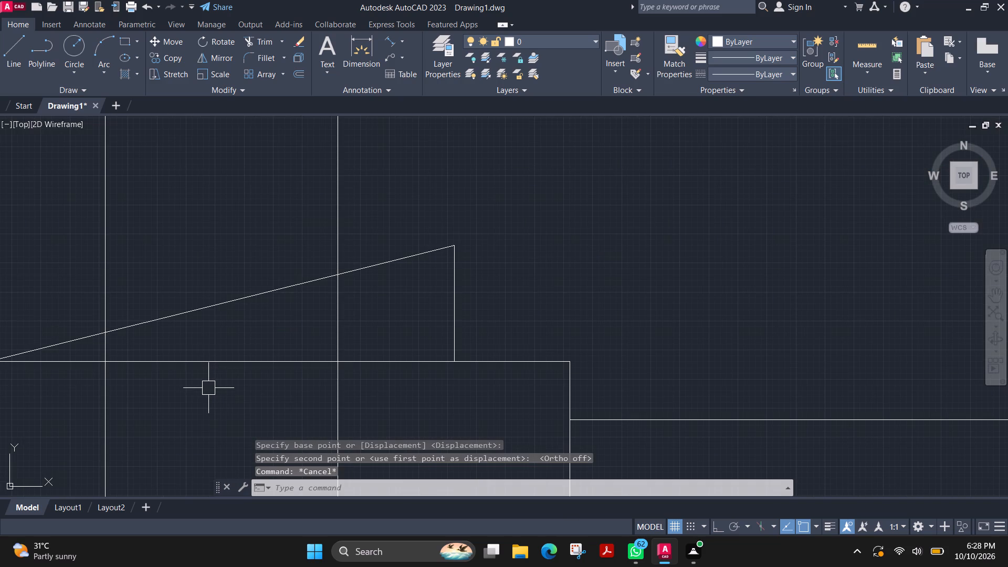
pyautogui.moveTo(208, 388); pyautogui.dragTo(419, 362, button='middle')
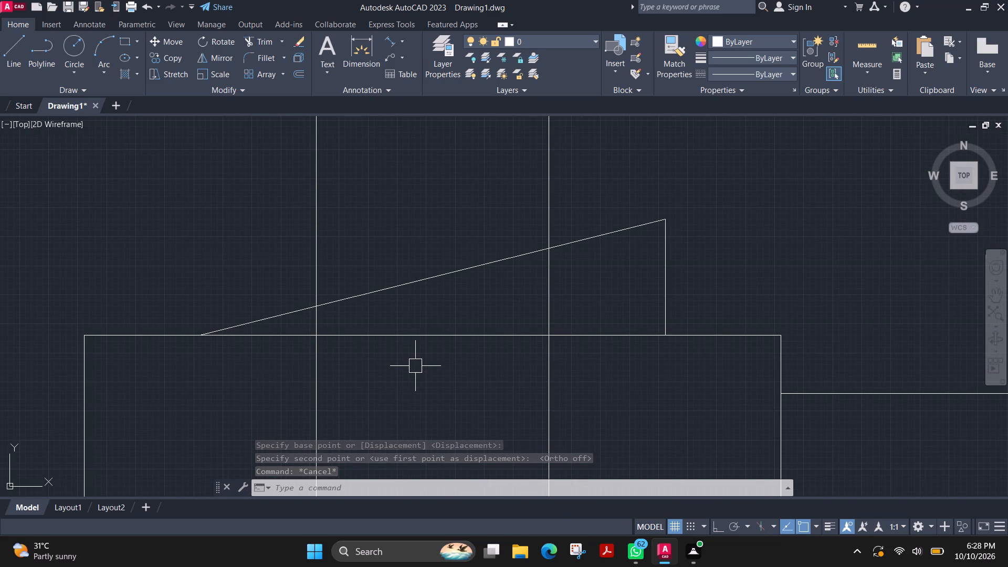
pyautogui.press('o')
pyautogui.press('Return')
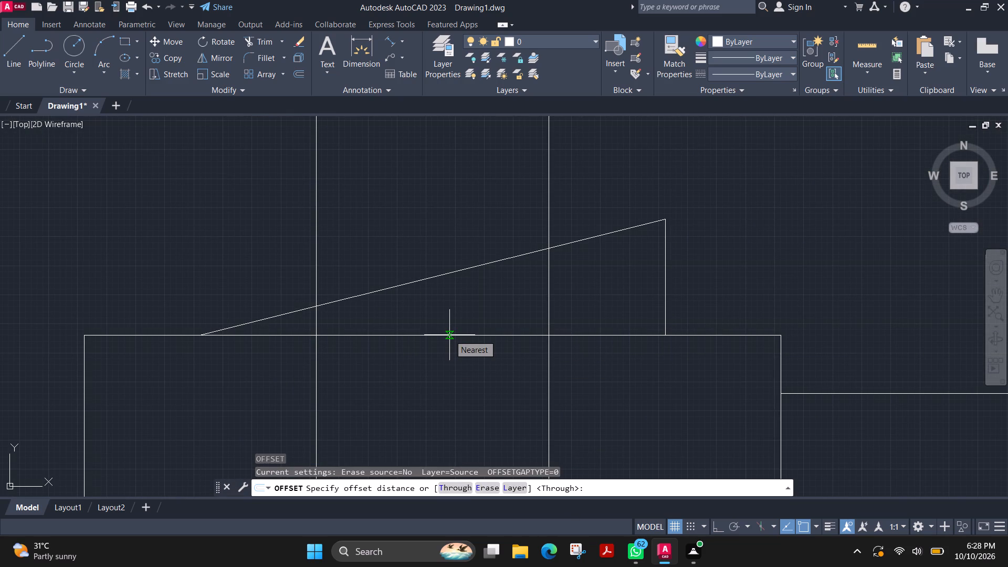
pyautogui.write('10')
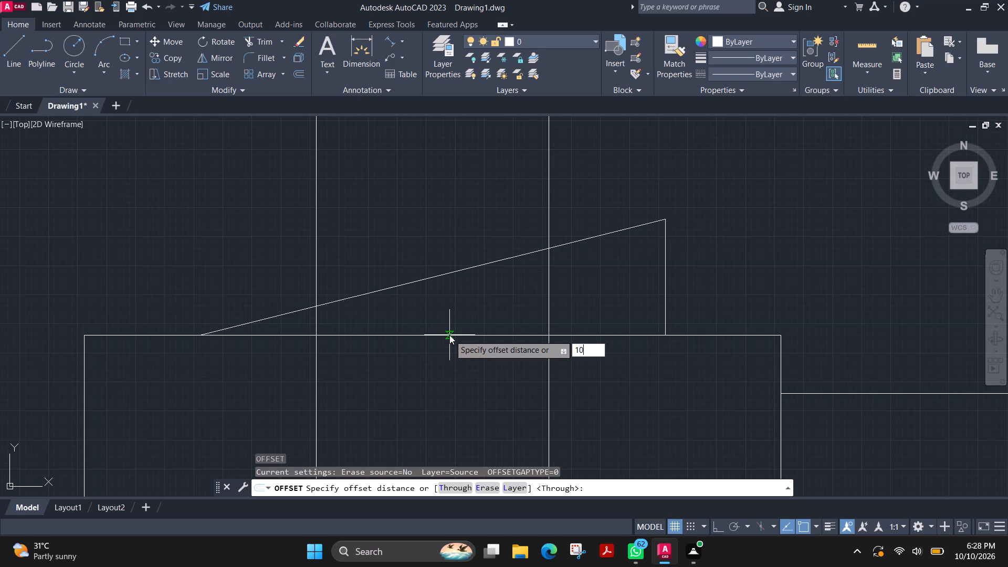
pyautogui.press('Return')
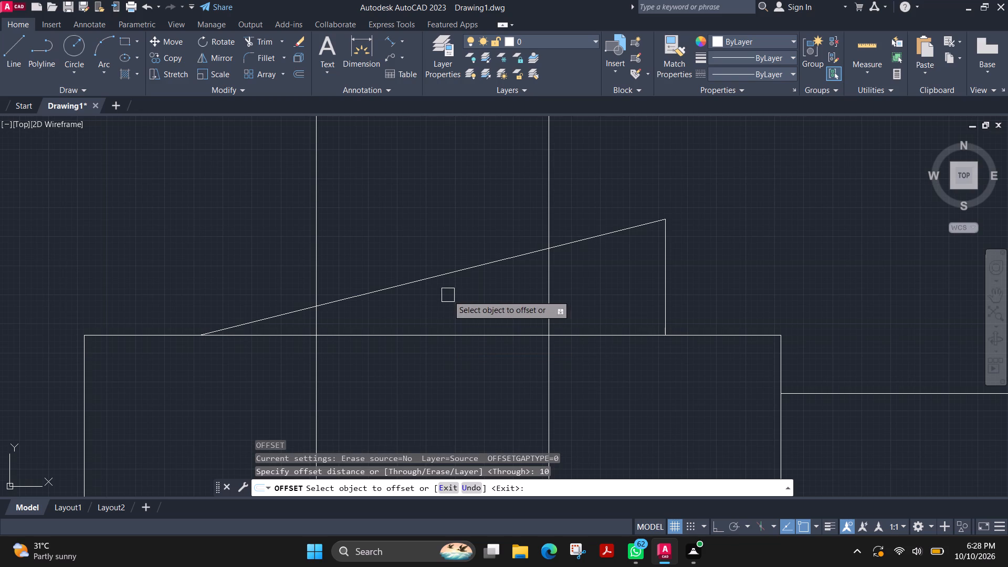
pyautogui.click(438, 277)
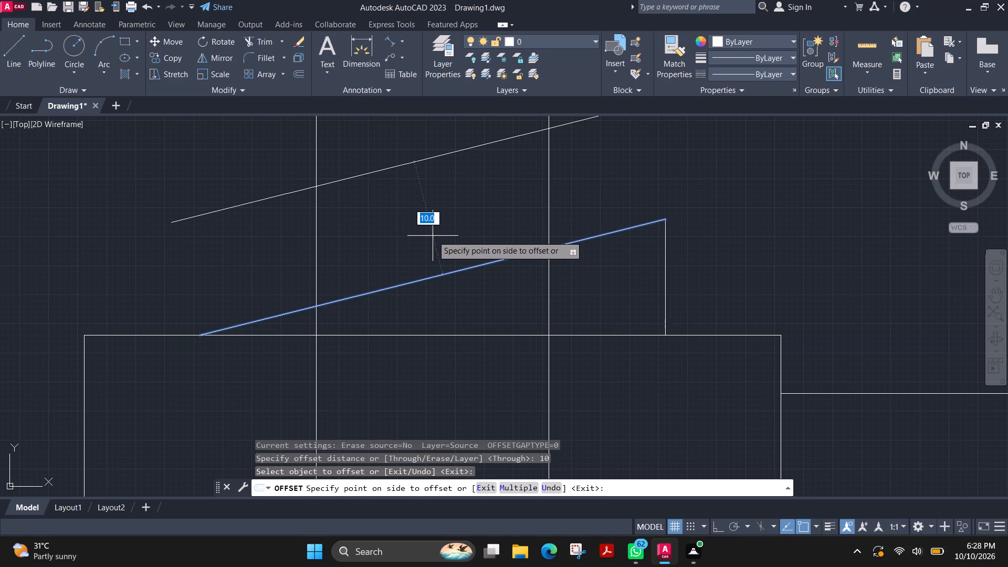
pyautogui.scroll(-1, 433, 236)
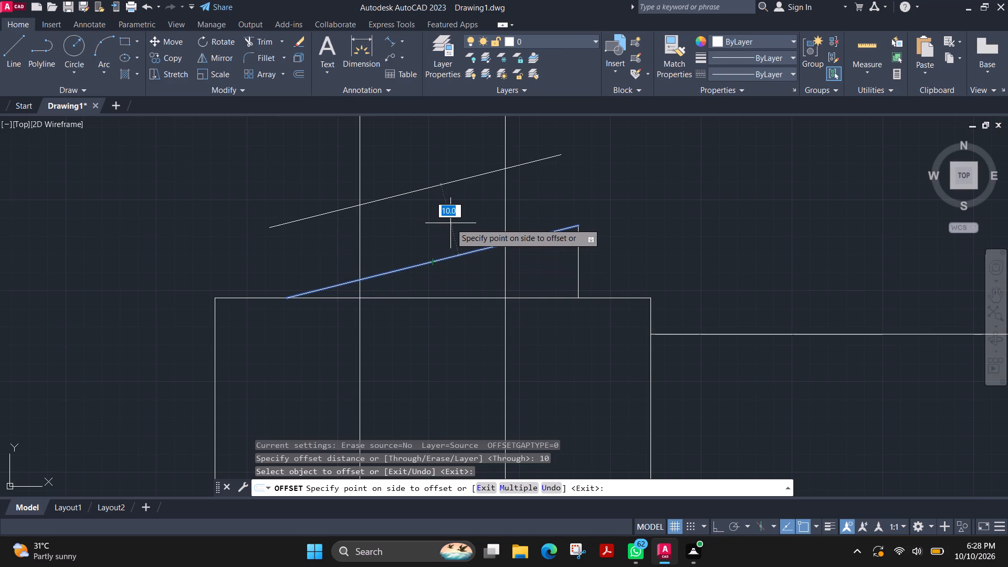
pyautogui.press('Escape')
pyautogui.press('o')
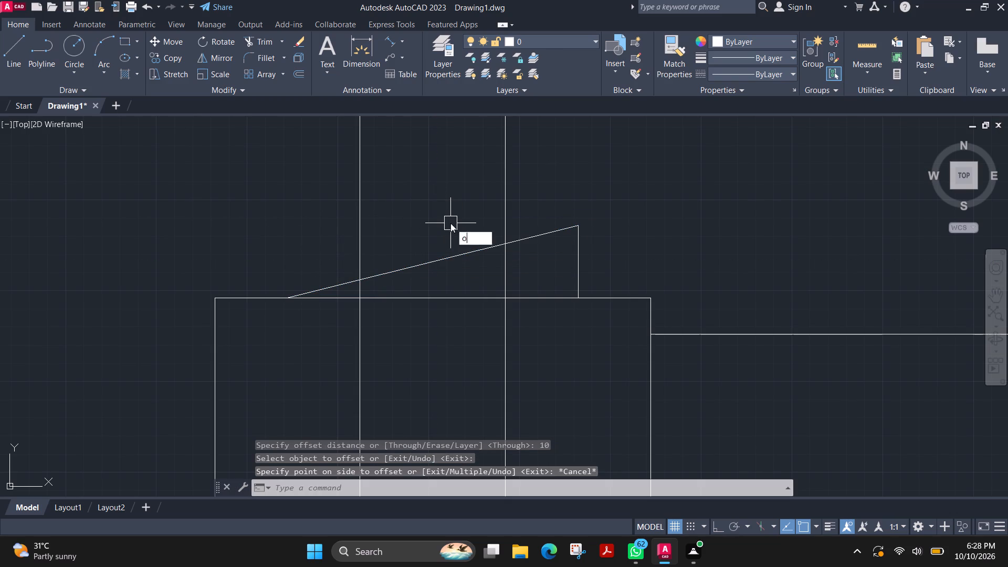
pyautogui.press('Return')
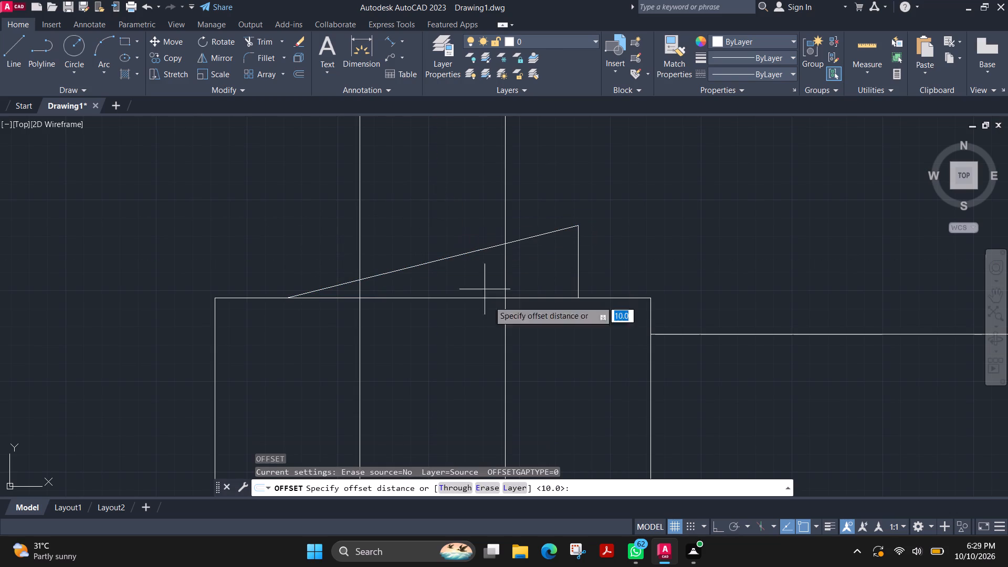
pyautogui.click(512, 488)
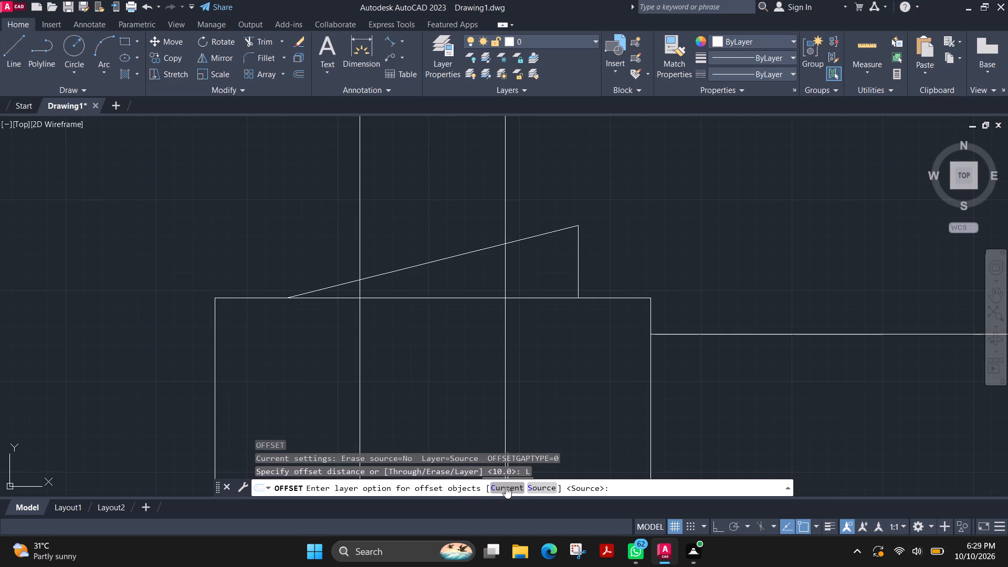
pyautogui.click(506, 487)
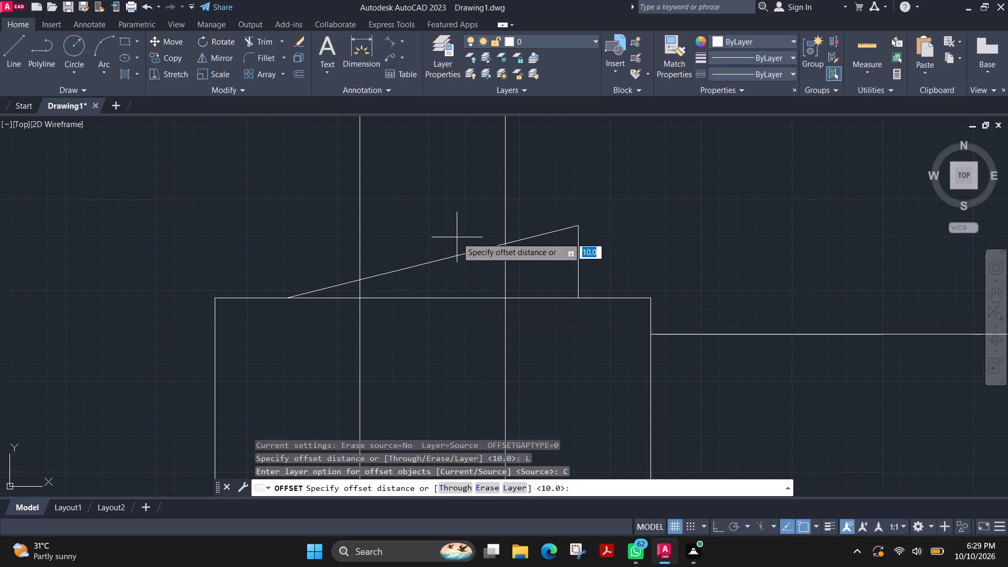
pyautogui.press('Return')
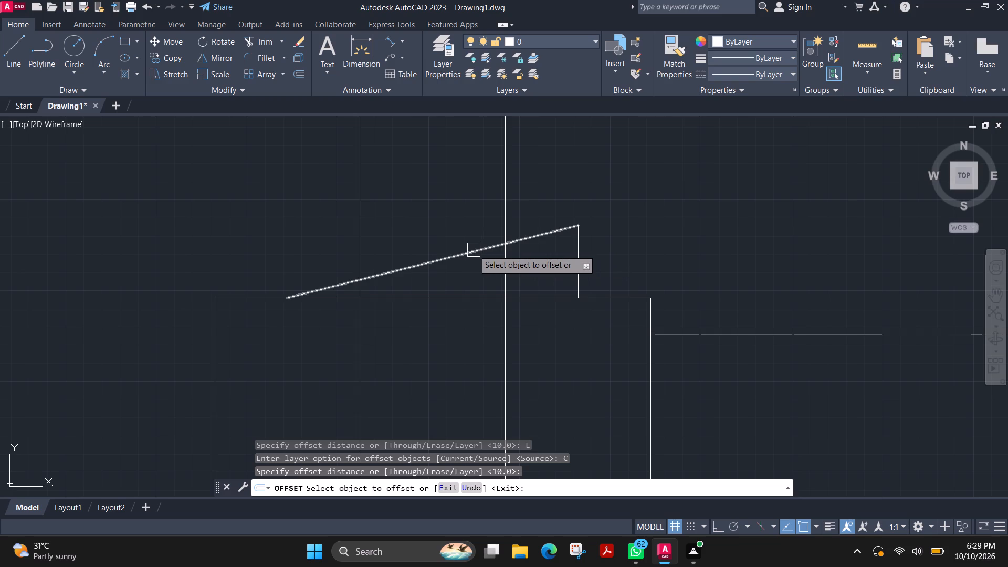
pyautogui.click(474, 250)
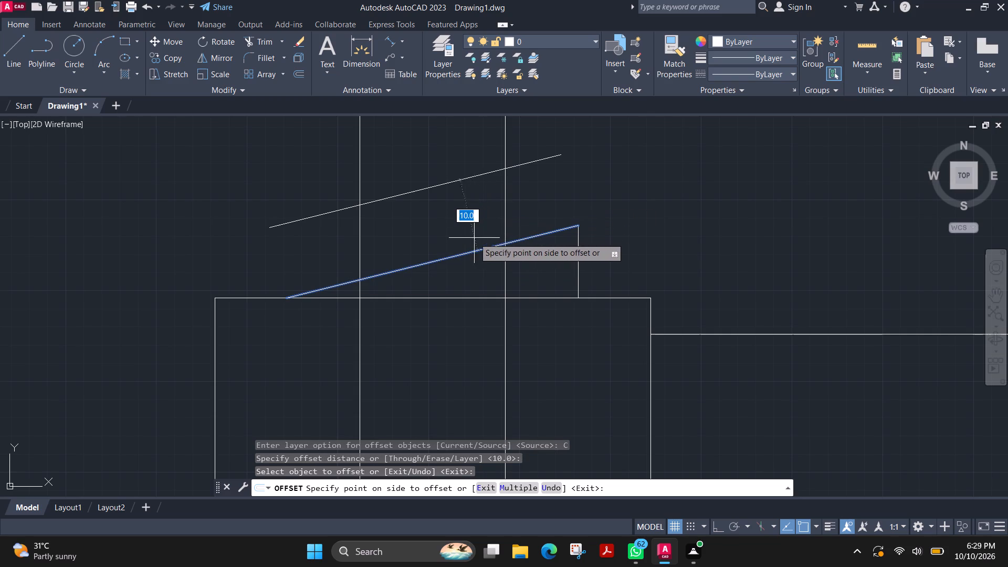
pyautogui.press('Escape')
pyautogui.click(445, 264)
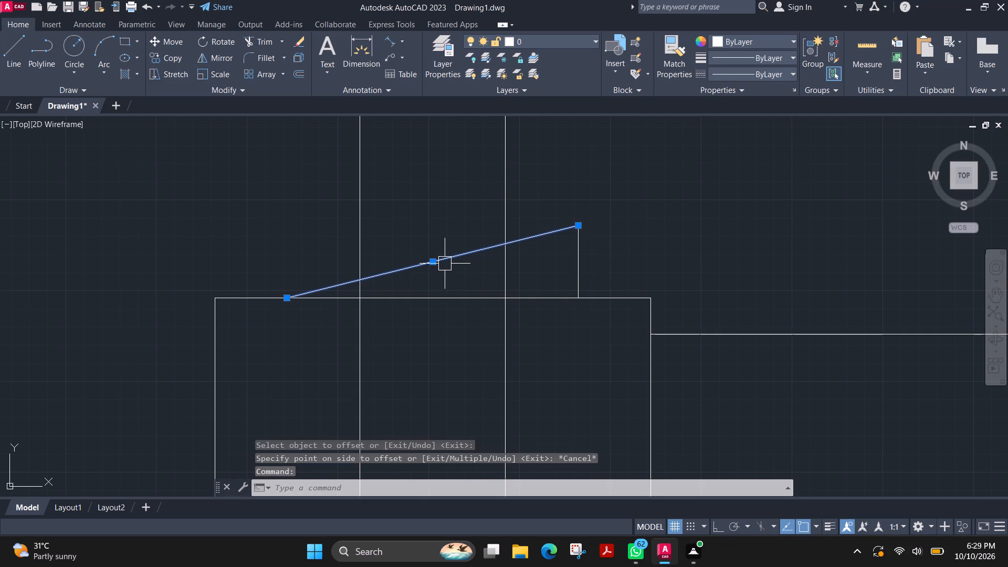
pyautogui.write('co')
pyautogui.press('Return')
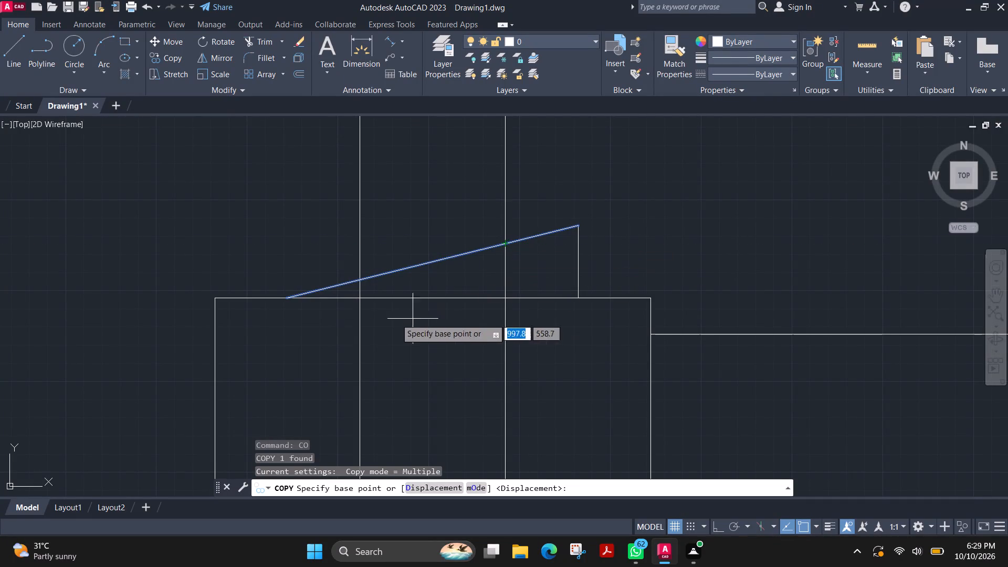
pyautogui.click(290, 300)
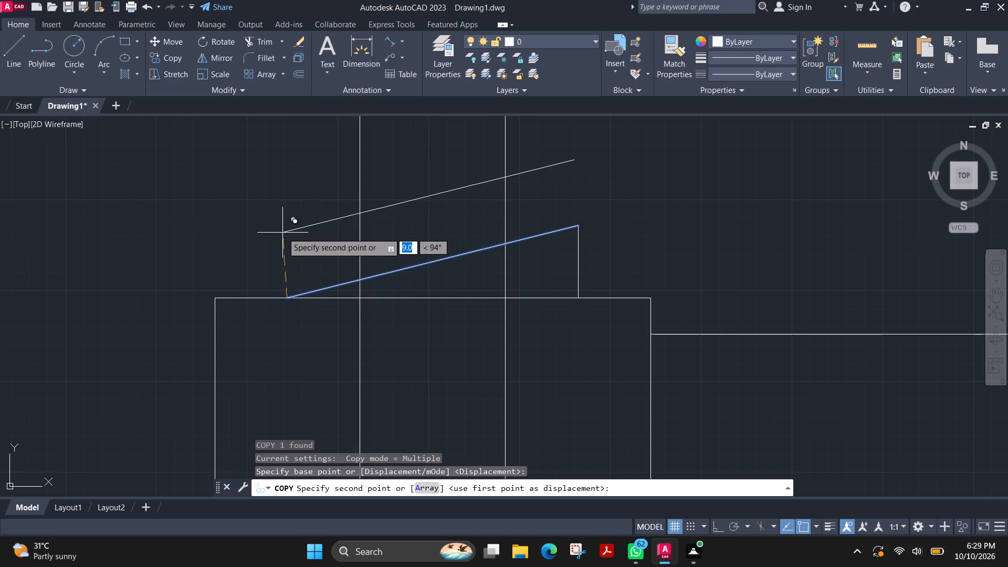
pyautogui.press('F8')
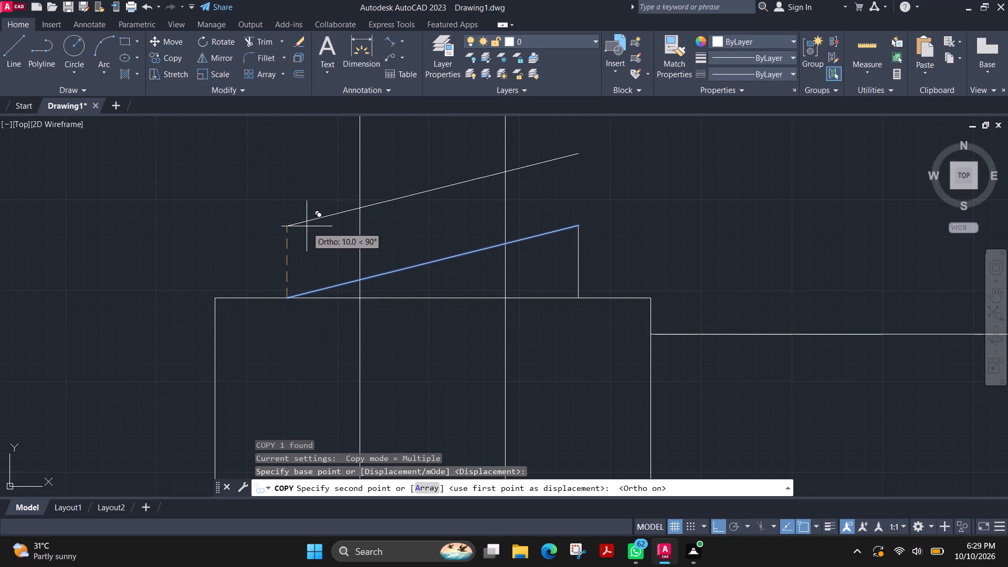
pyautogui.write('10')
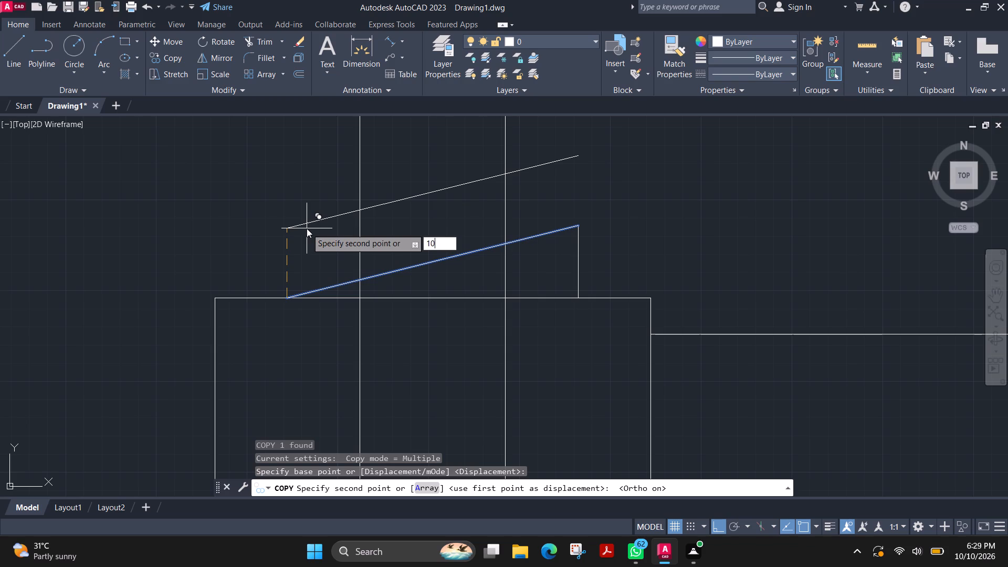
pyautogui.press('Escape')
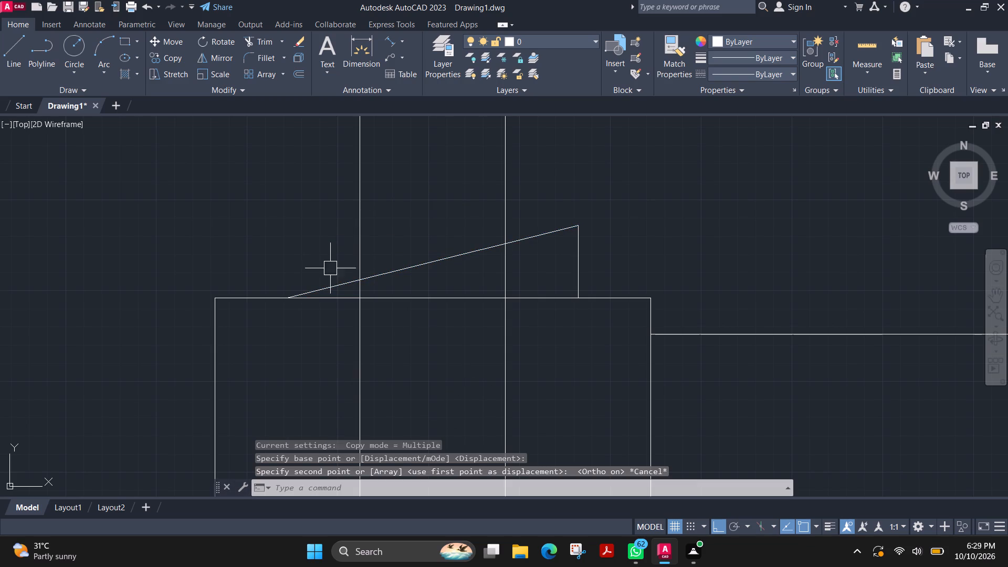
# Copy the wedge's sloped line straight up the post as an array of 15 items spaced 10 mm apart.
pyautogui.click(396, 272)
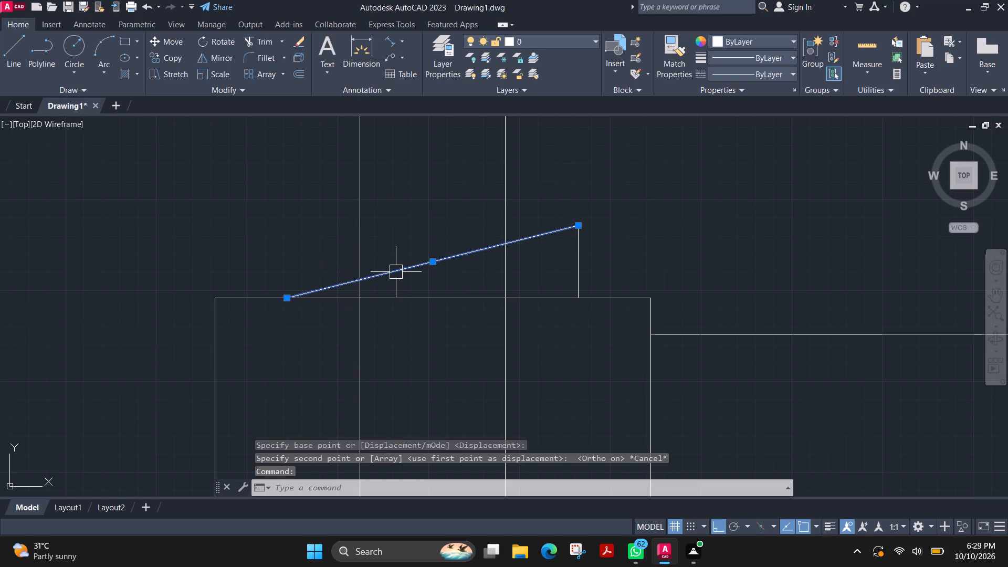
pyautogui.write('co')
pyautogui.press('Return')
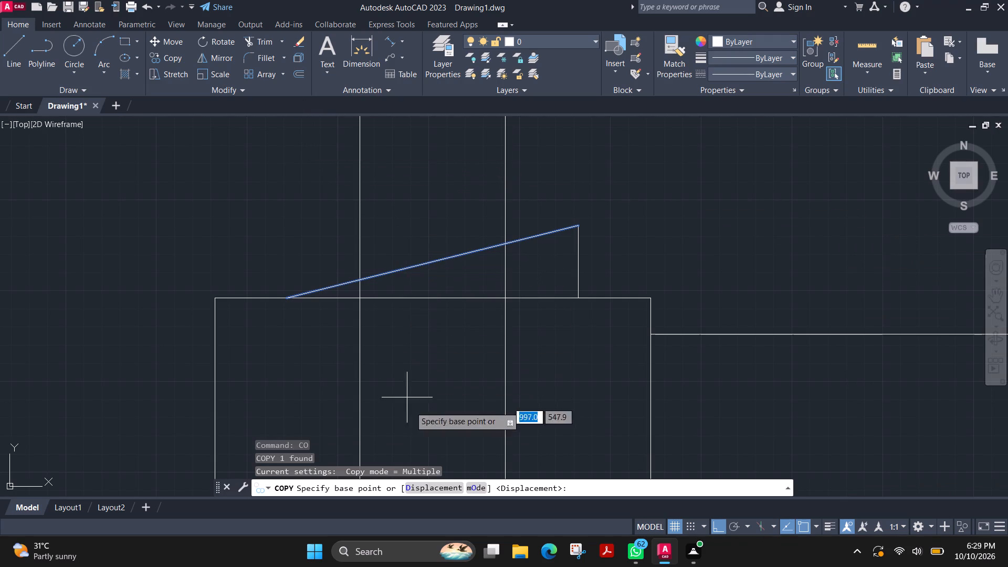
pyautogui.click(360, 279)
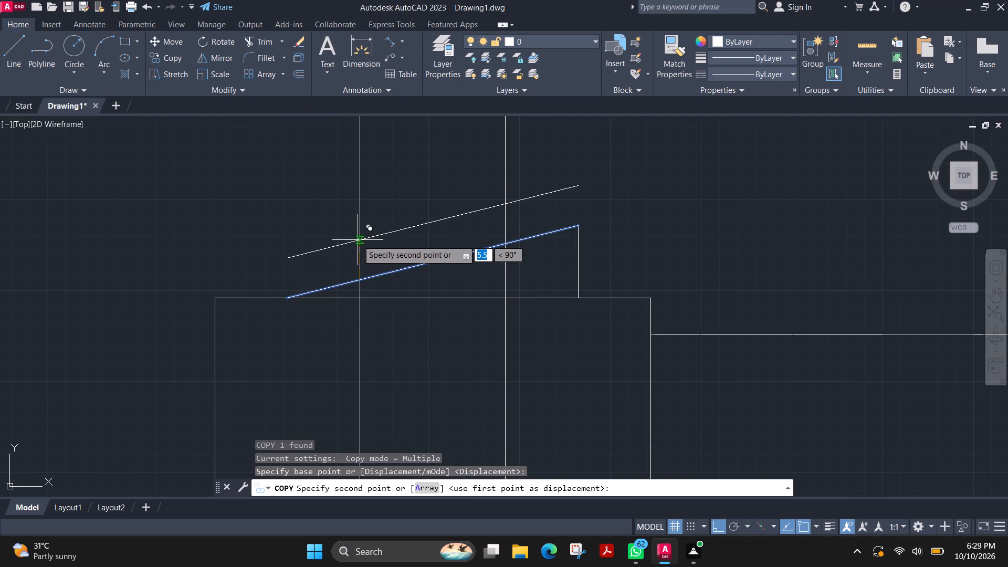
pyautogui.click(425, 486)
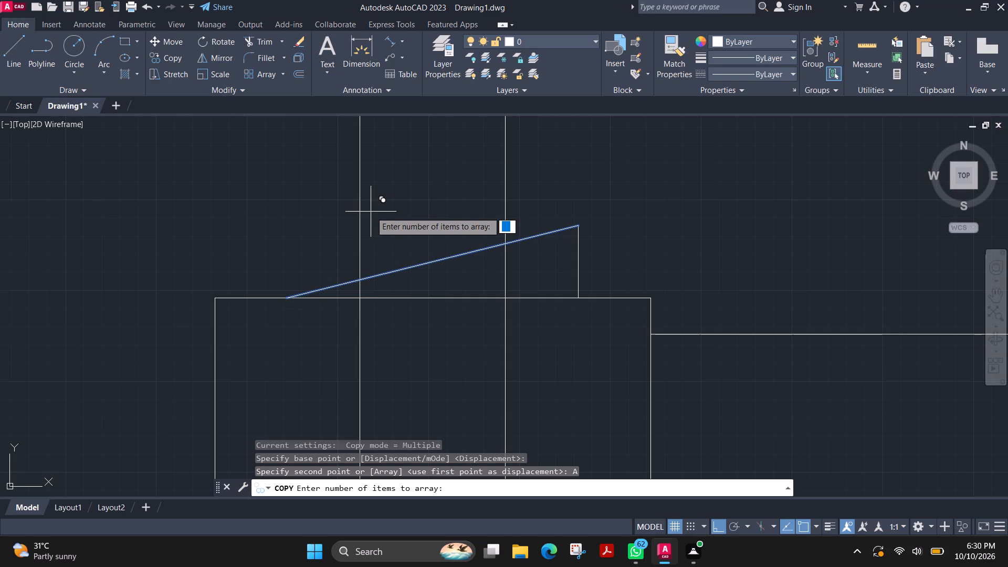
pyautogui.write('15')
pyautogui.press('Return')
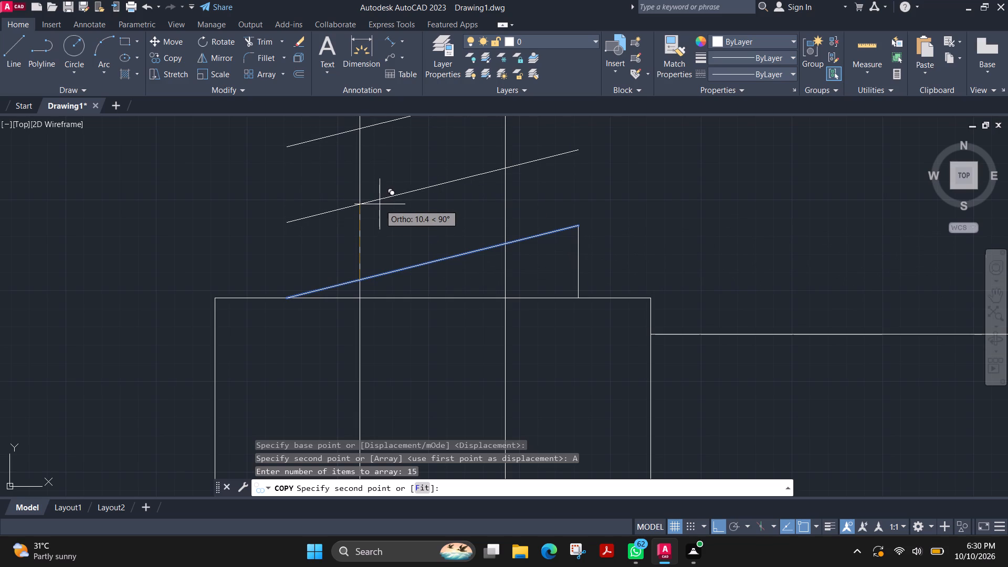
pyautogui.write('10')
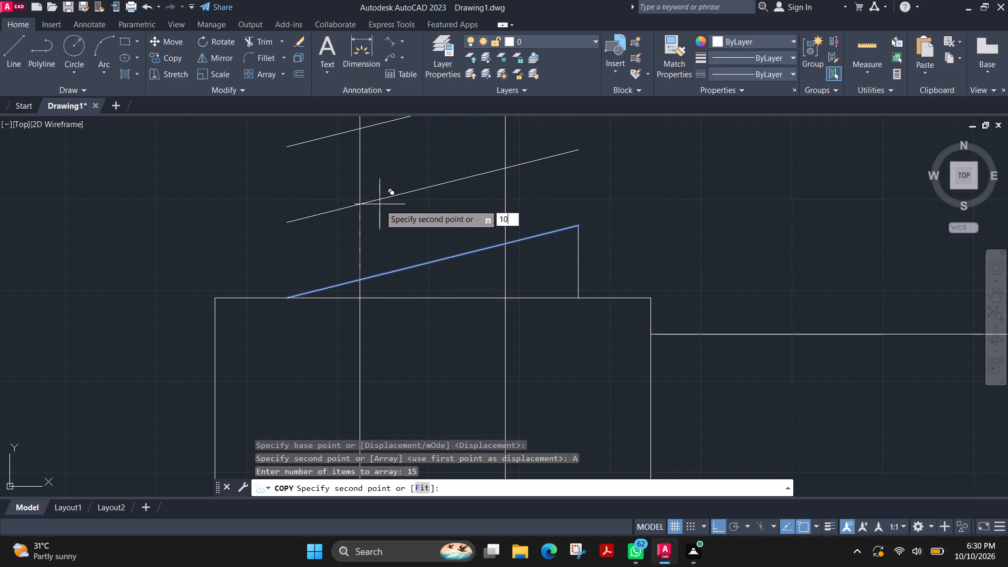
pyautogui.press('Return')
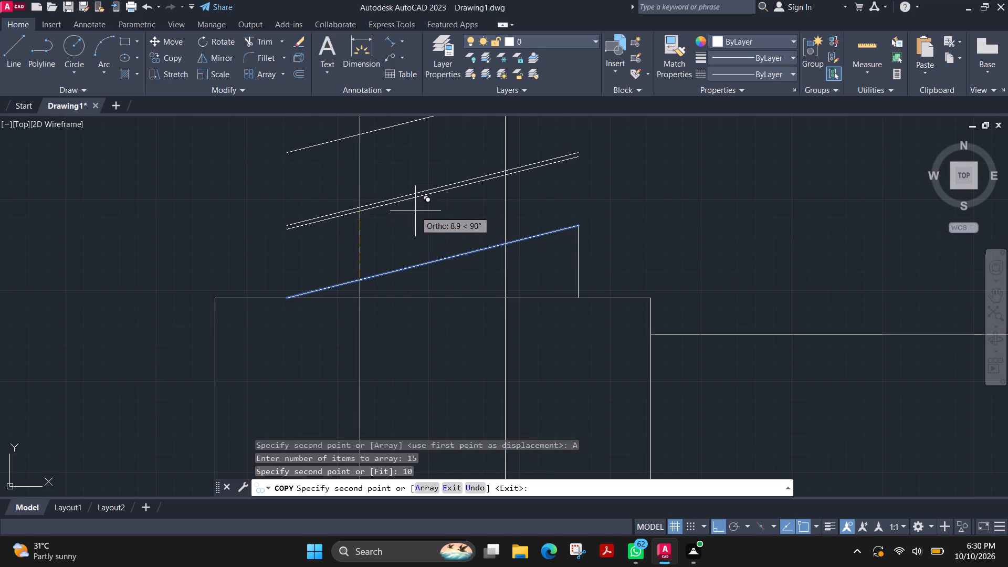
pyautogui.scroll(-3, 492, 217)
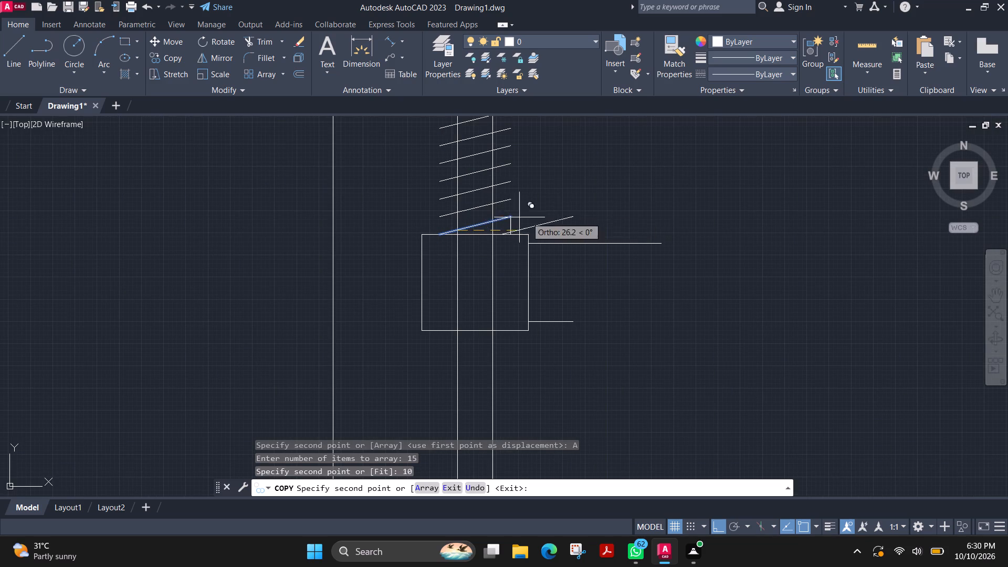
pyautogui.press('Escape')
# Check the vertical spacing between the topmost sloped lines with linear dimensions at their right ends, without placing them.
pyautogui.scroll(1, 516, 206)
pyautogui.scroll(-1, 516, 206)
pyautogui.scroll(1, 515, 206)
pyautogui.moveTo(515, 206); pyautogui.dragTo(508, 365, button='middle')
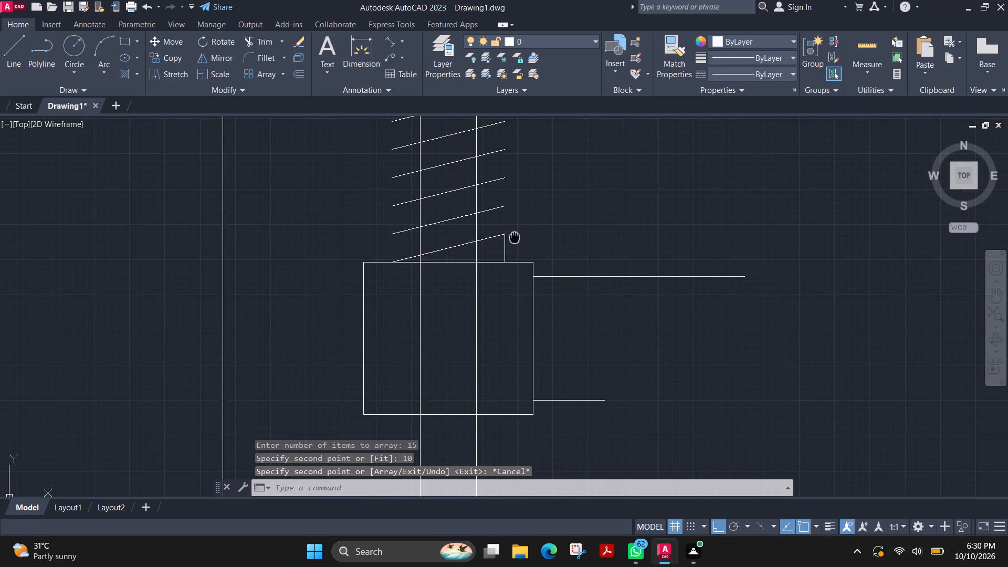
pyautogui.moveTo(508, 365); pyautogui.dragTo(512, 423, button='middle')
pyautogui.scroll(-2, 503, 307)
pyautogui.scroll(1, 490, 307)
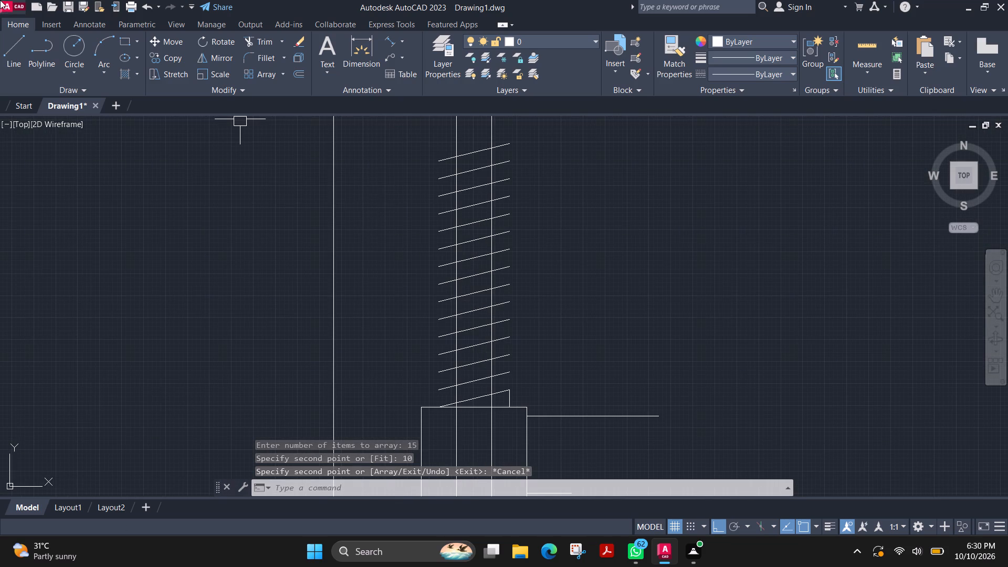
pyautogui.click(401, 43)
pyautogui.click(408, 74)
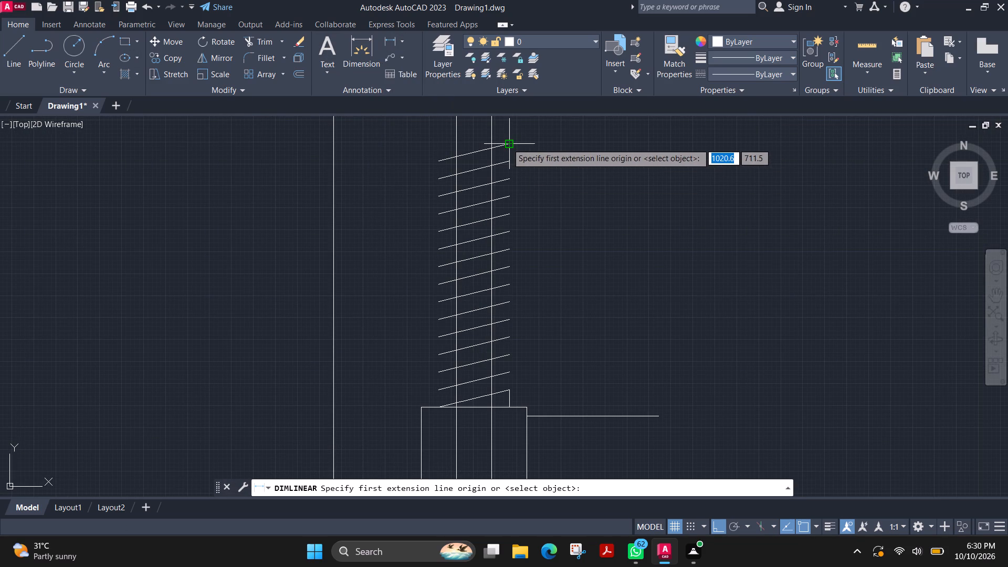
pyautogui.click(507, 143)
pyautogui.click(509, 164)
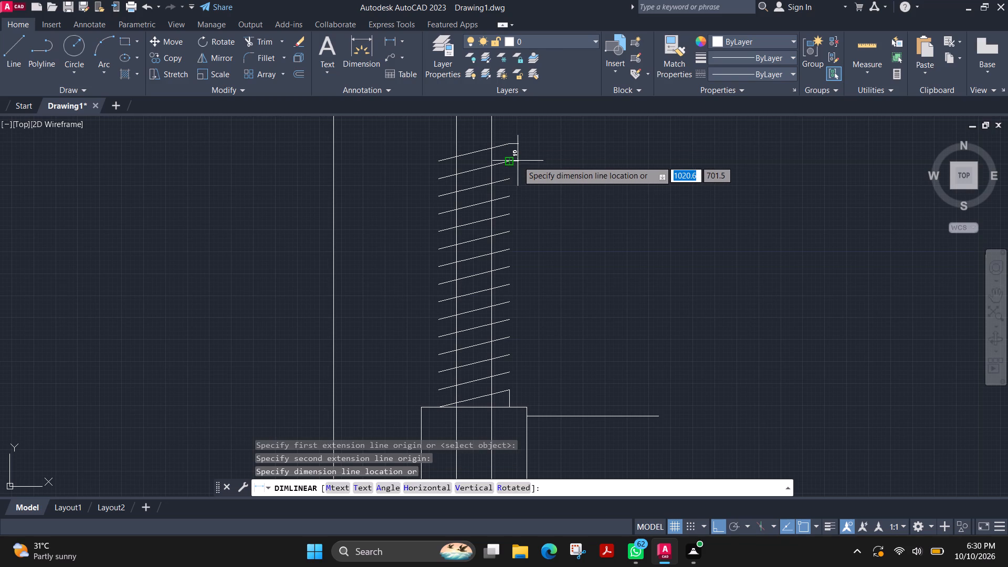
pyautogui.scroll(2, 518, 161)
pyautogui.press('Escape')
pyautogui.press('space')
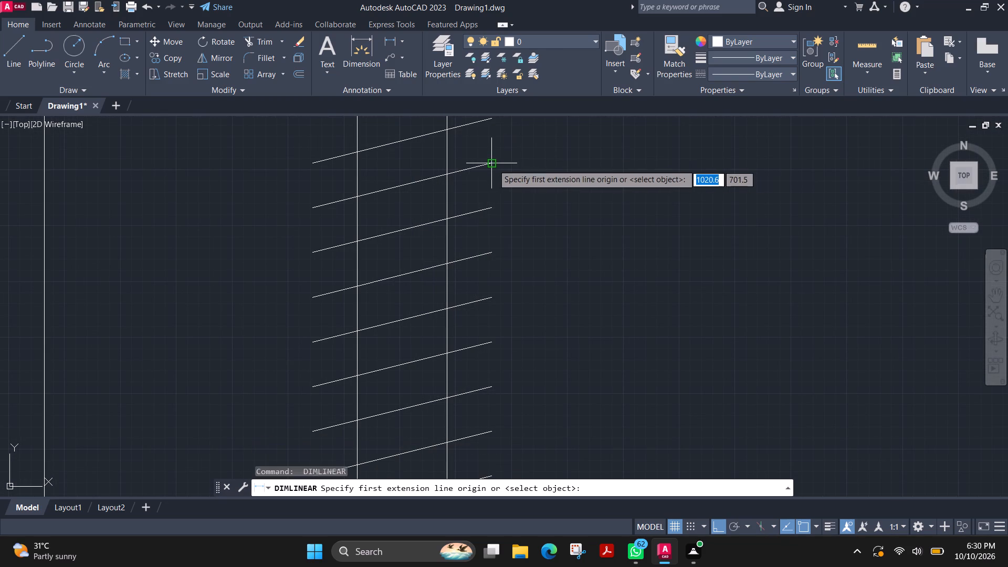
pyautogui.click(493, 164)
pyautogui.click(493, 208)
pyautogui.press('Escape')
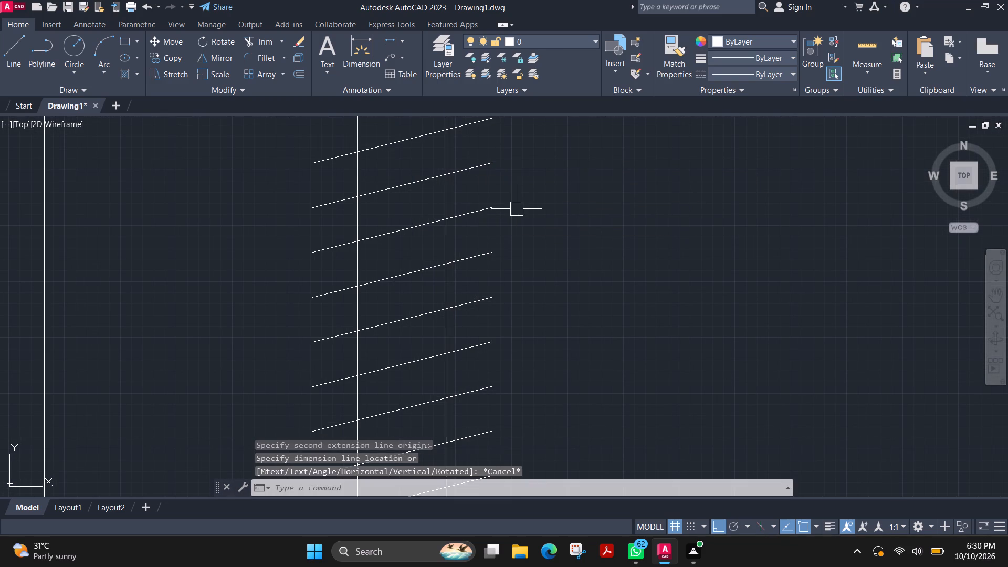
# Delete the wedge's vertical side above the block.
pyautogui.scroll(-2, 518, 277)
pyautogui.moveTo(517, 313); pyautogui.dragTo(530, 188, button='middle')
pyautogui.scroll(3, 506, 329)
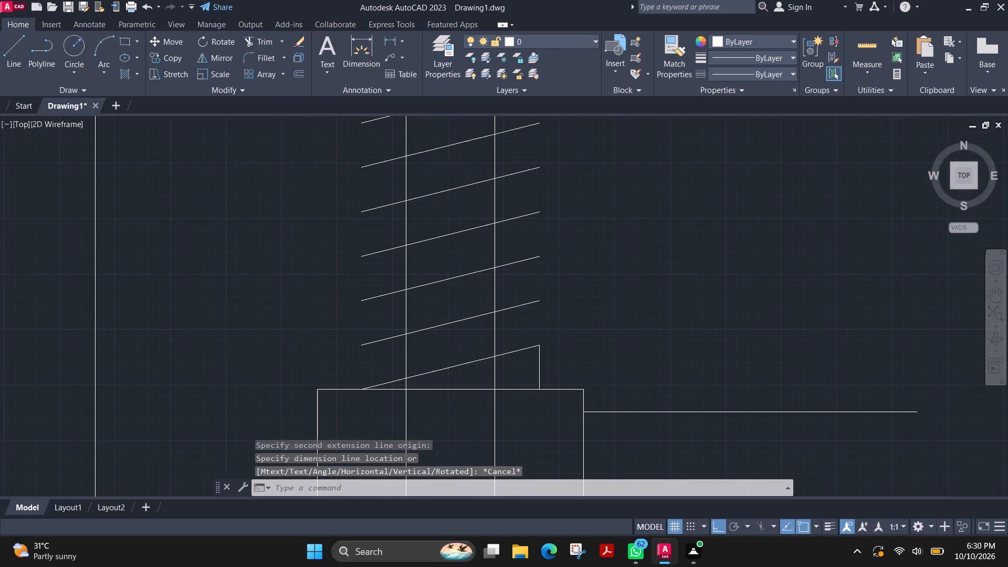
pyautogui.moveTo(508, 329); pyautogui.dragTo(530, 302, button='middle')
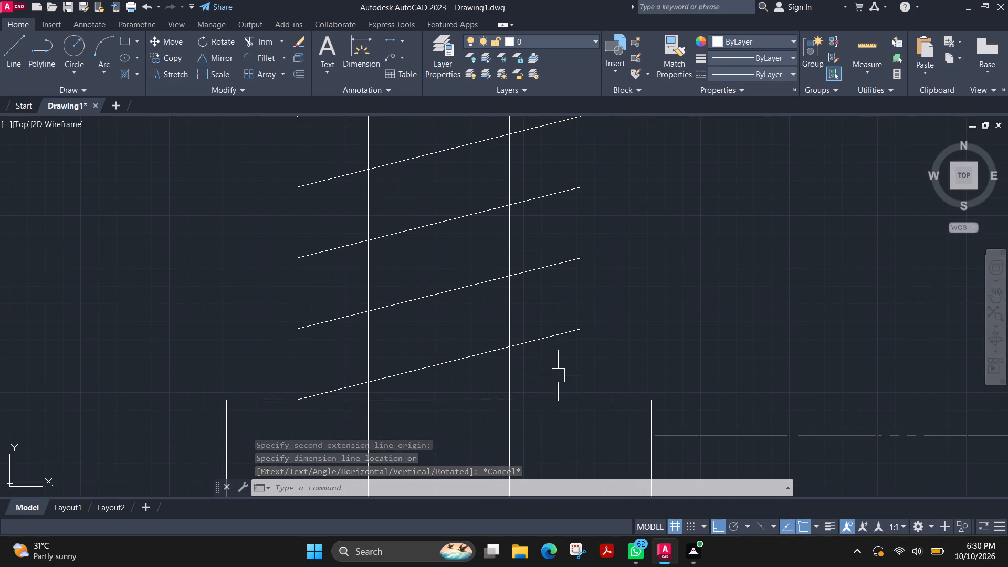
pyautogui.click(582, 366)
pyautogui.press('Delete')
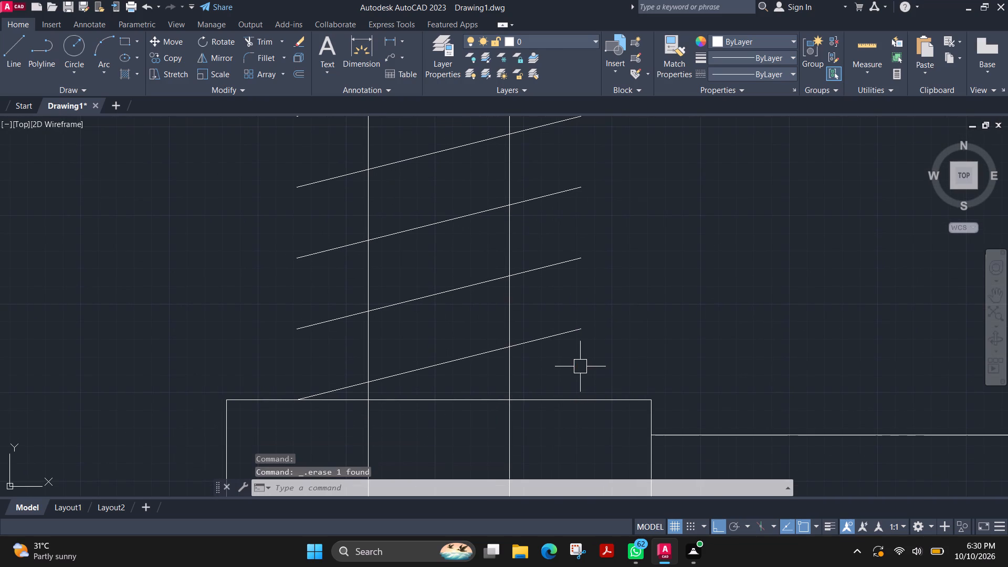
# Draw 10 mm vertical lines joining the left ends and the right ends of the two lowest sloped lines.
pyautogui.click(5, 61)
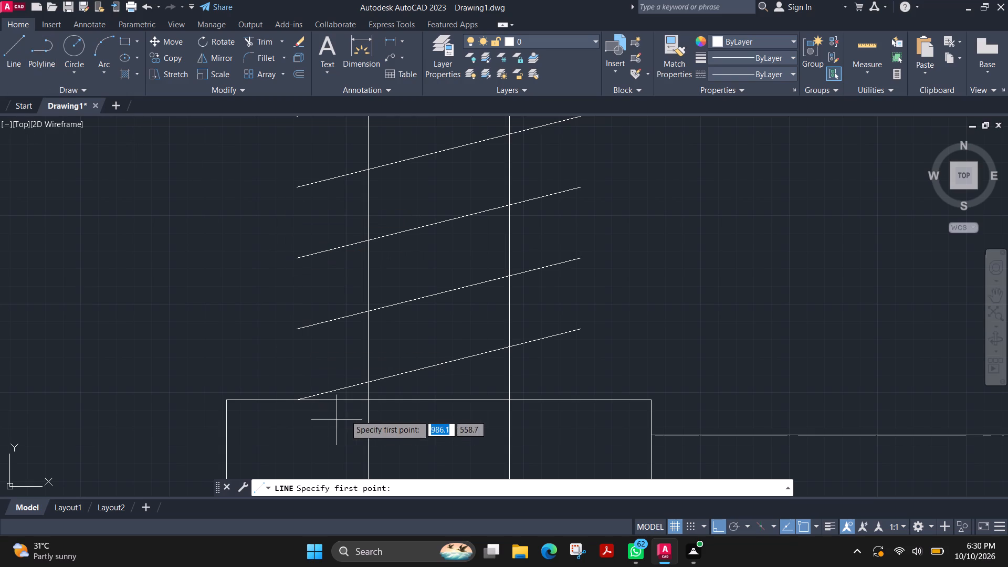
pyautogui.click(296, 399)
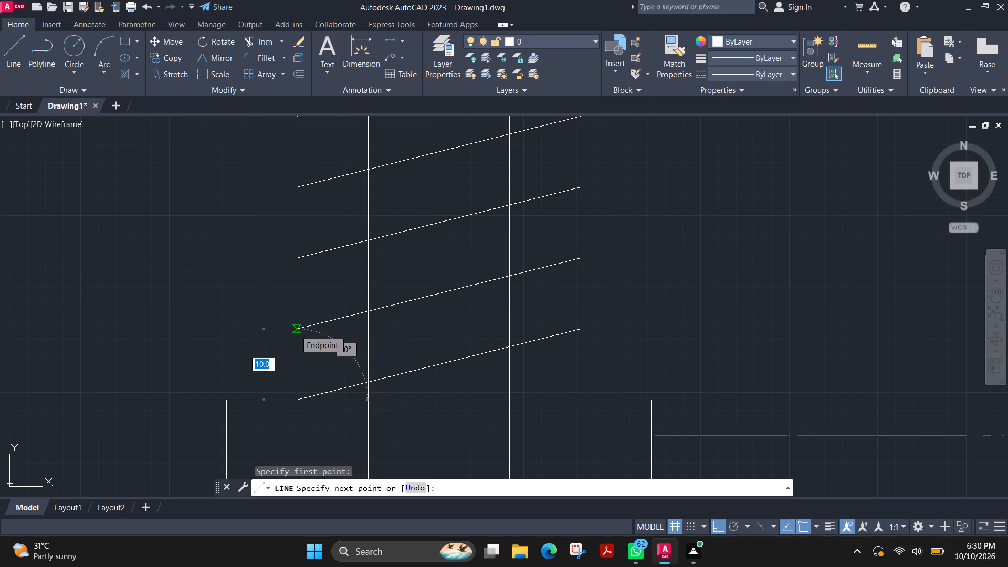
pyautogui.click(295, 330)
pyautogui.press('Escape')
pyautogui.press('space')
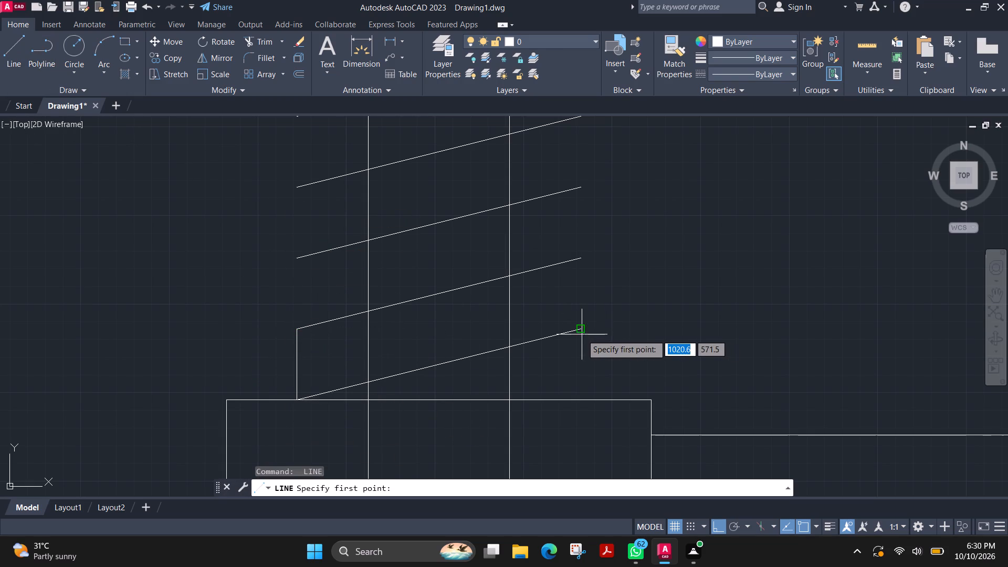
pyautogui.click(582, 332)
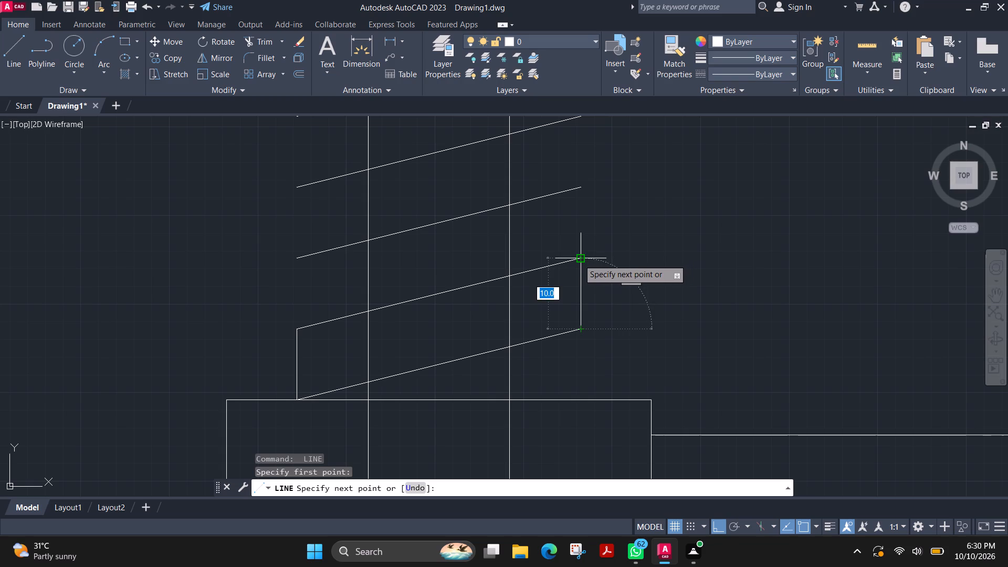
pyautogui.click(579, 259)
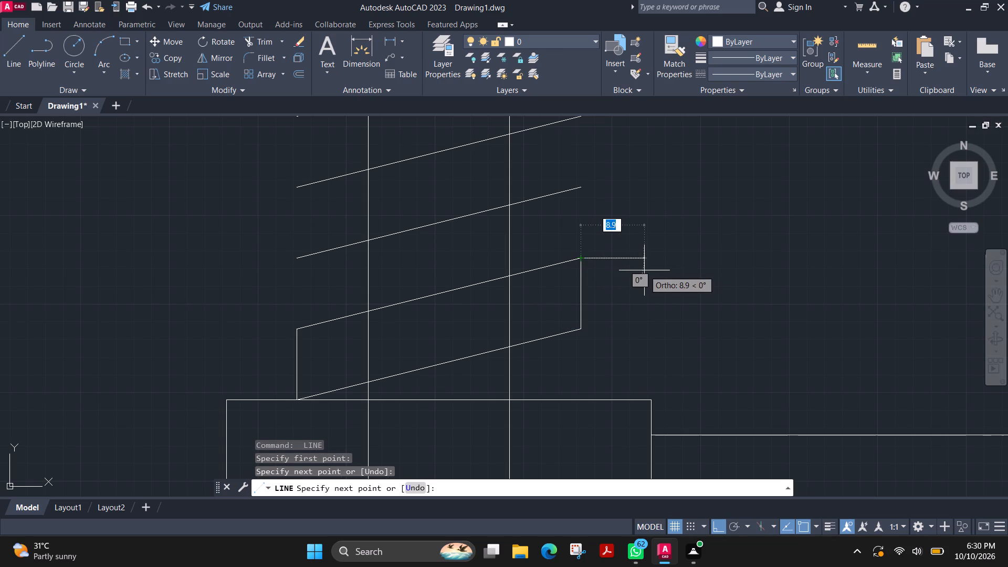
pyautogui.press('Escape')
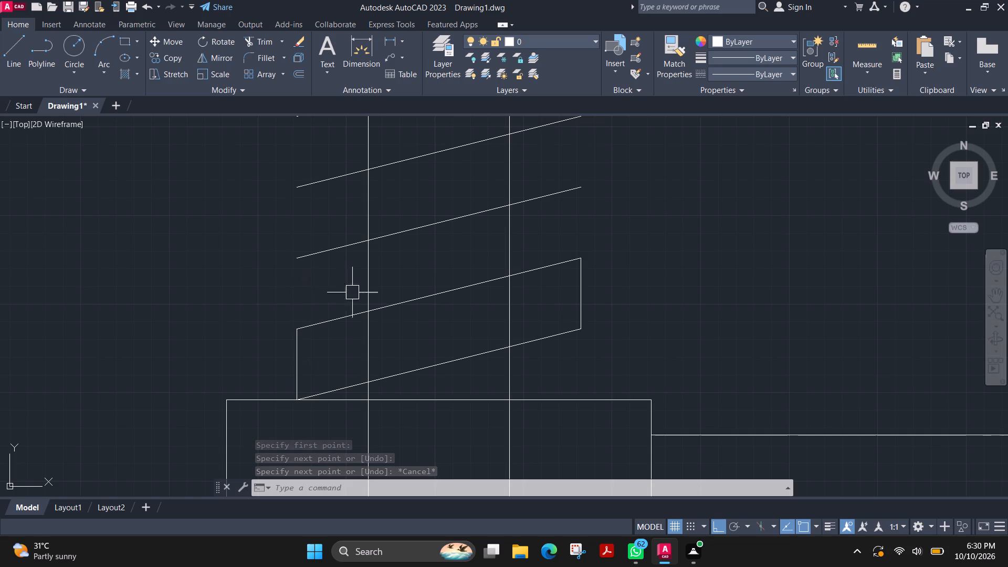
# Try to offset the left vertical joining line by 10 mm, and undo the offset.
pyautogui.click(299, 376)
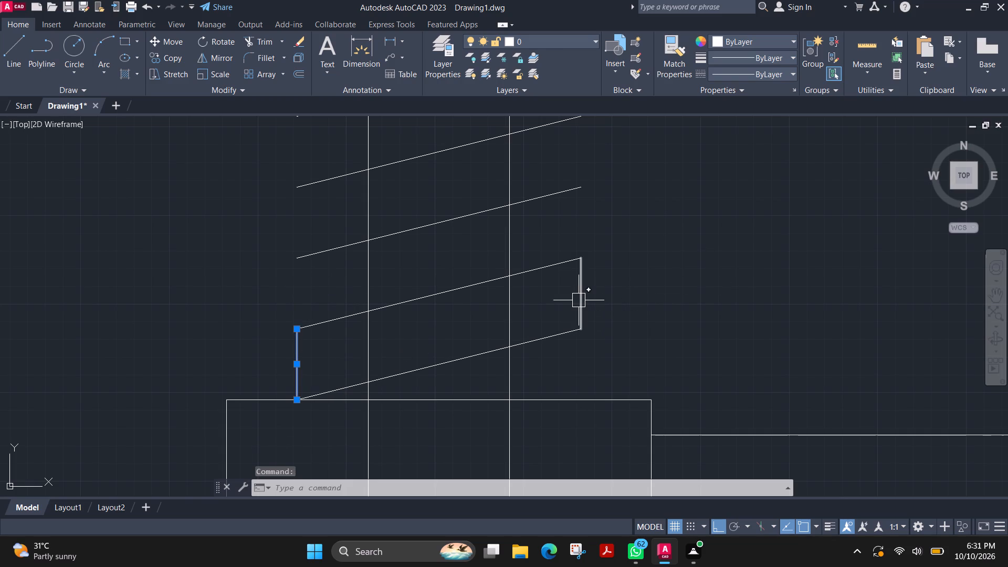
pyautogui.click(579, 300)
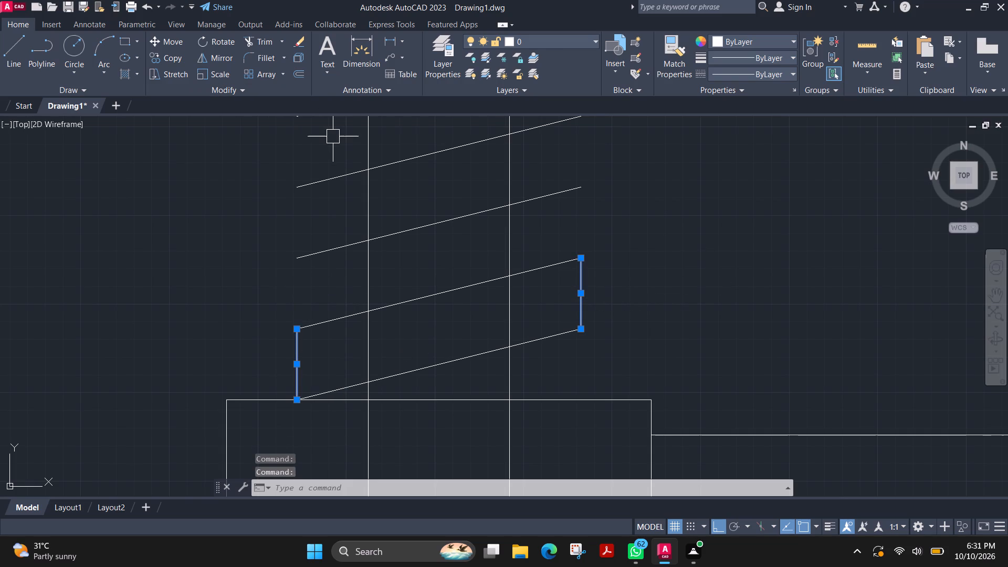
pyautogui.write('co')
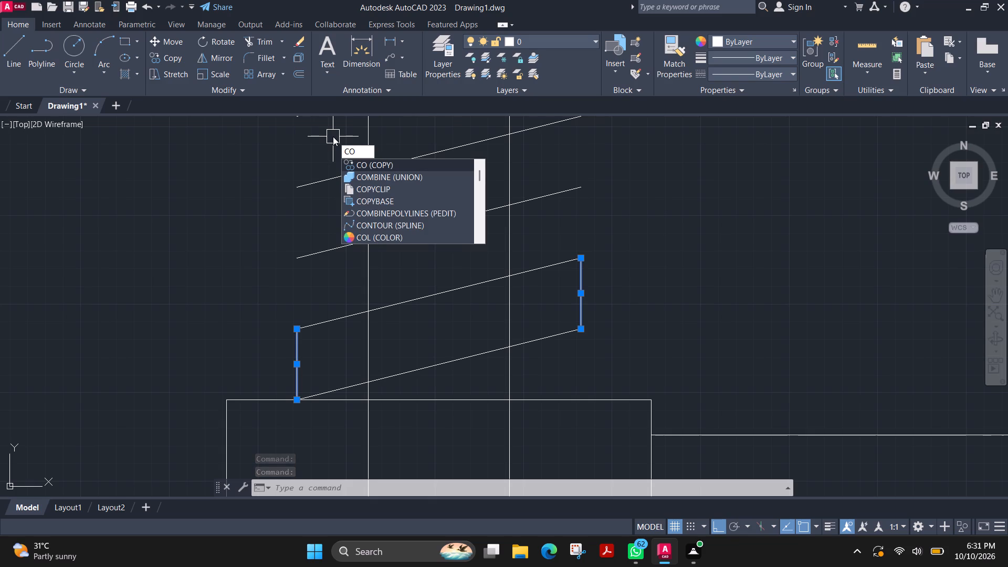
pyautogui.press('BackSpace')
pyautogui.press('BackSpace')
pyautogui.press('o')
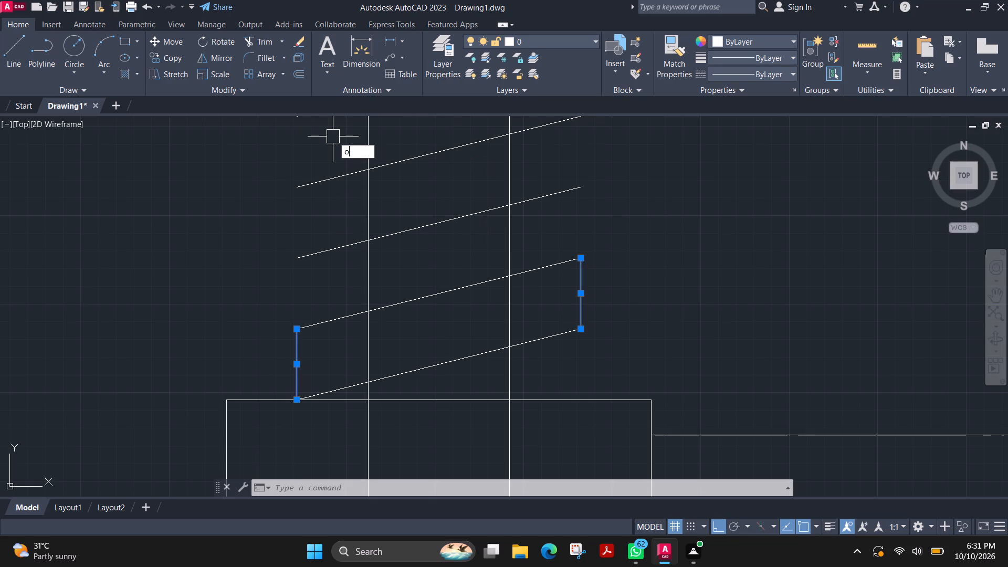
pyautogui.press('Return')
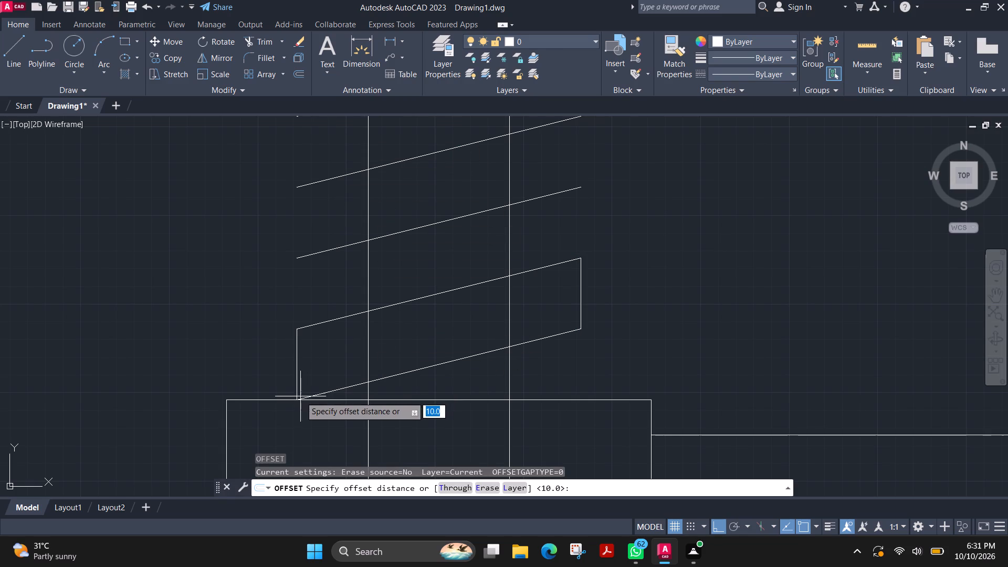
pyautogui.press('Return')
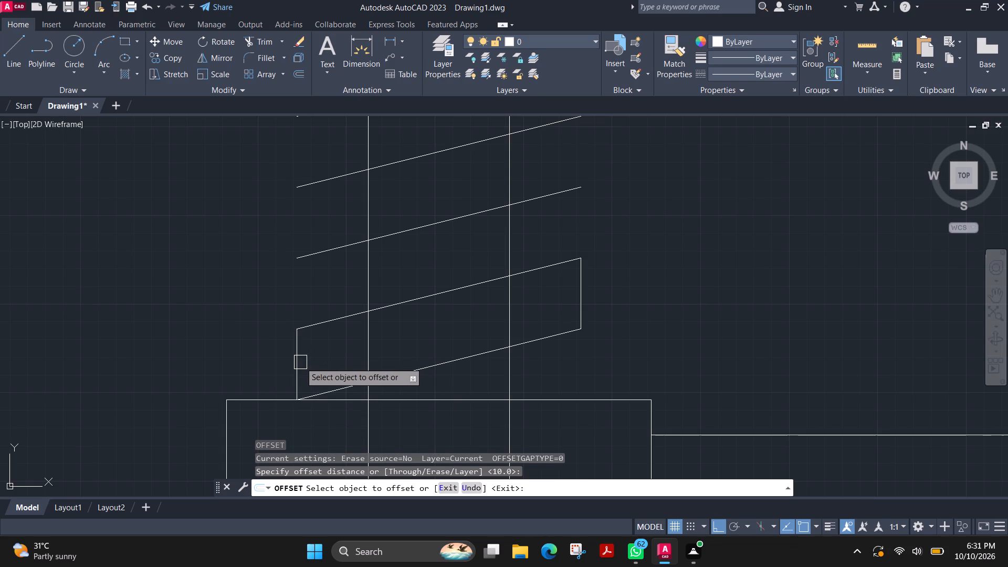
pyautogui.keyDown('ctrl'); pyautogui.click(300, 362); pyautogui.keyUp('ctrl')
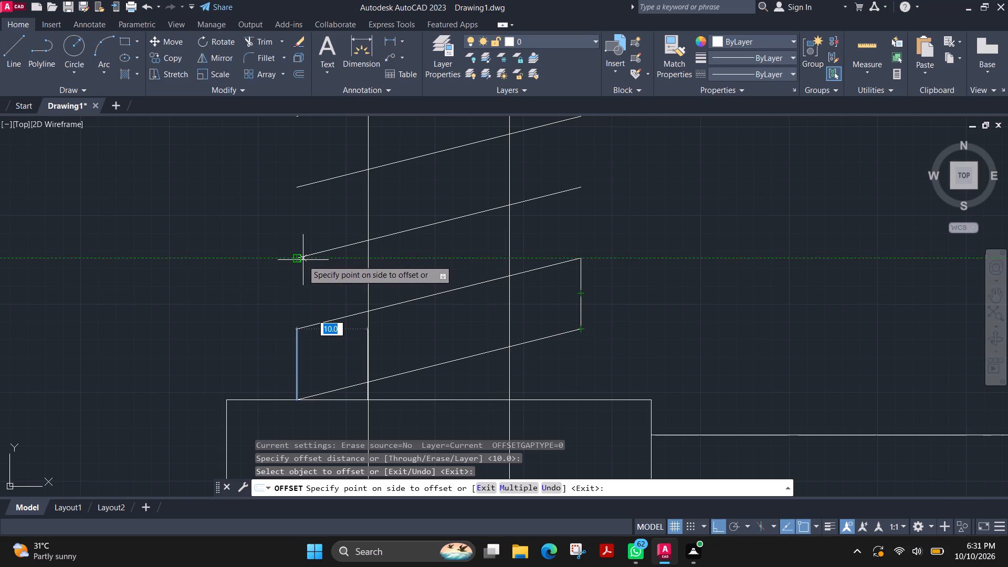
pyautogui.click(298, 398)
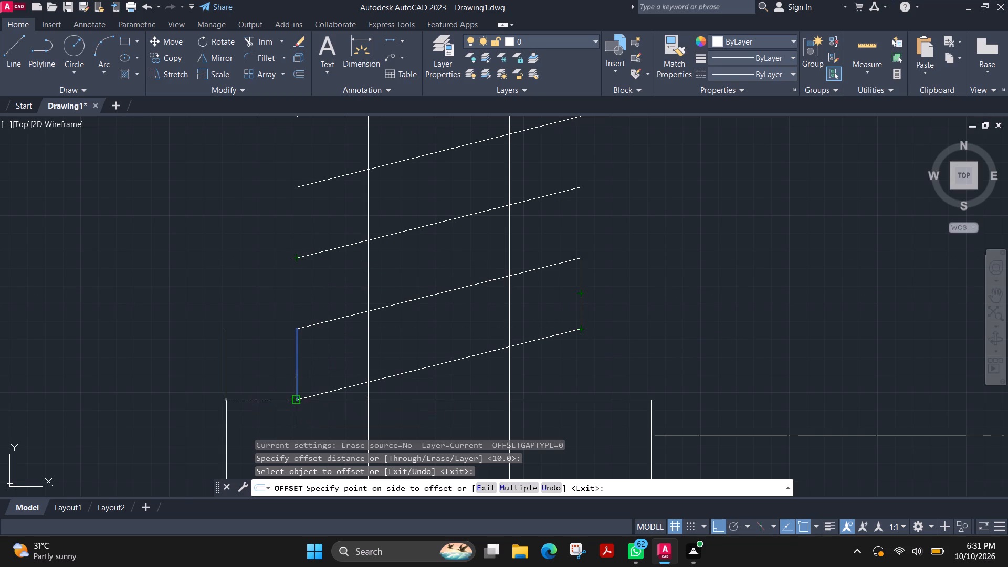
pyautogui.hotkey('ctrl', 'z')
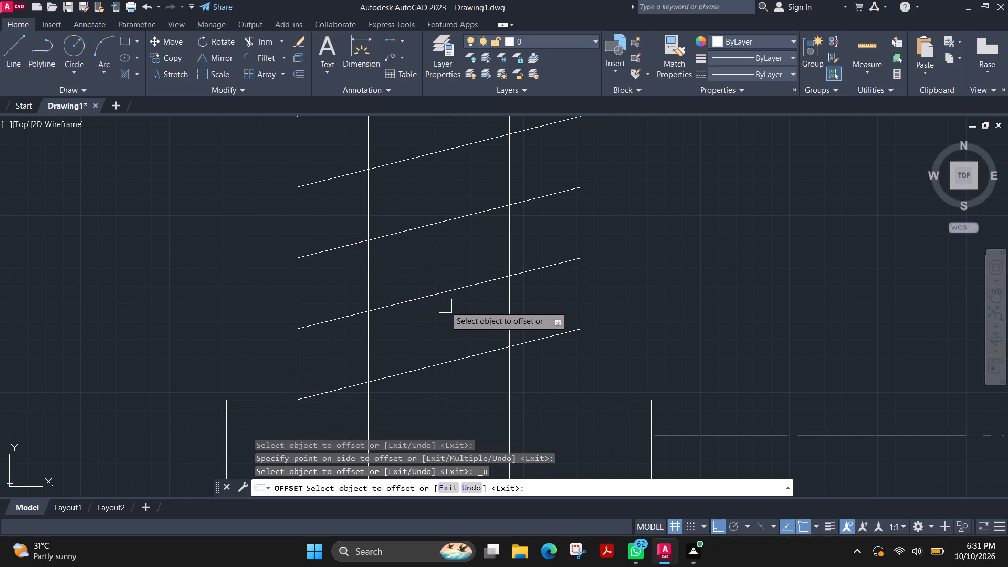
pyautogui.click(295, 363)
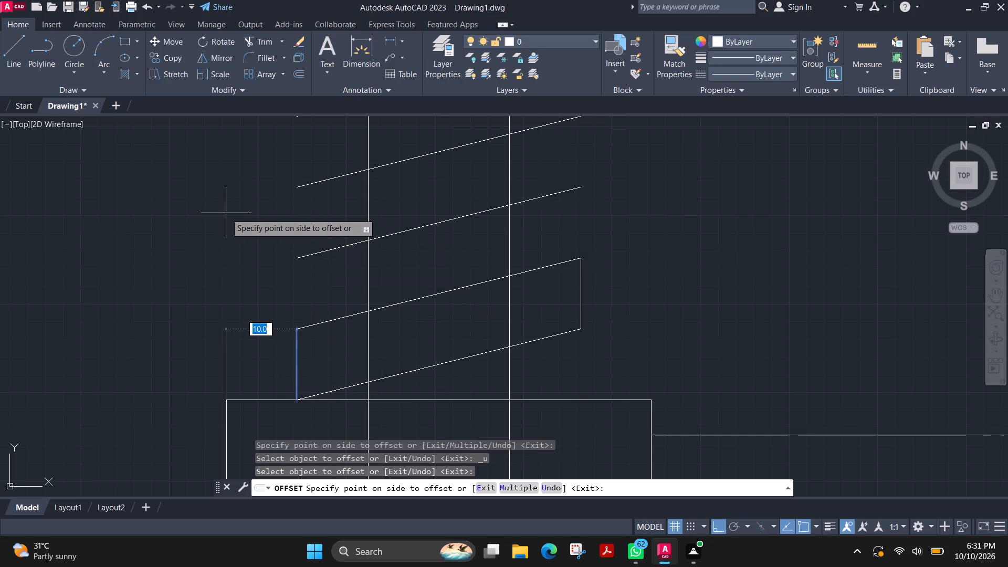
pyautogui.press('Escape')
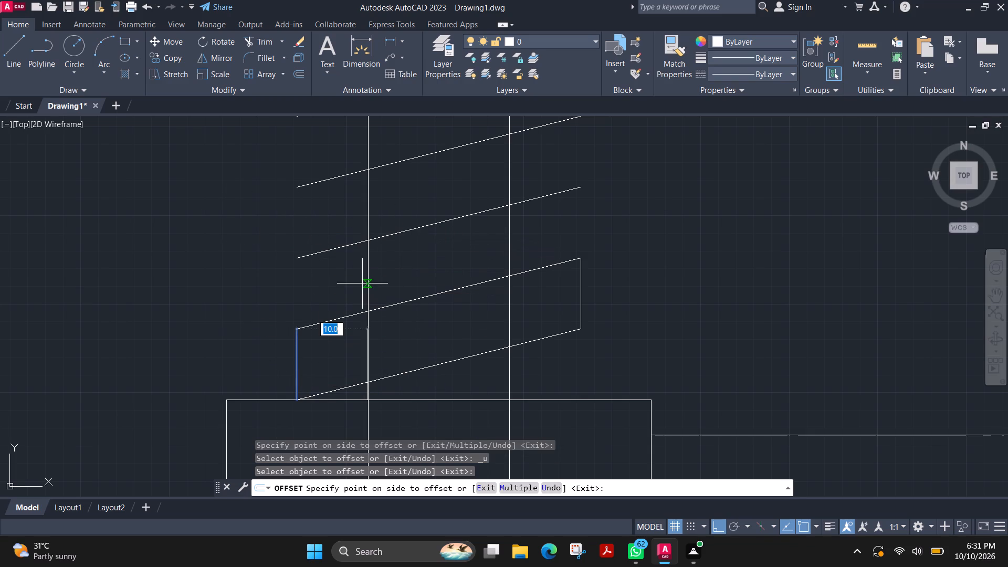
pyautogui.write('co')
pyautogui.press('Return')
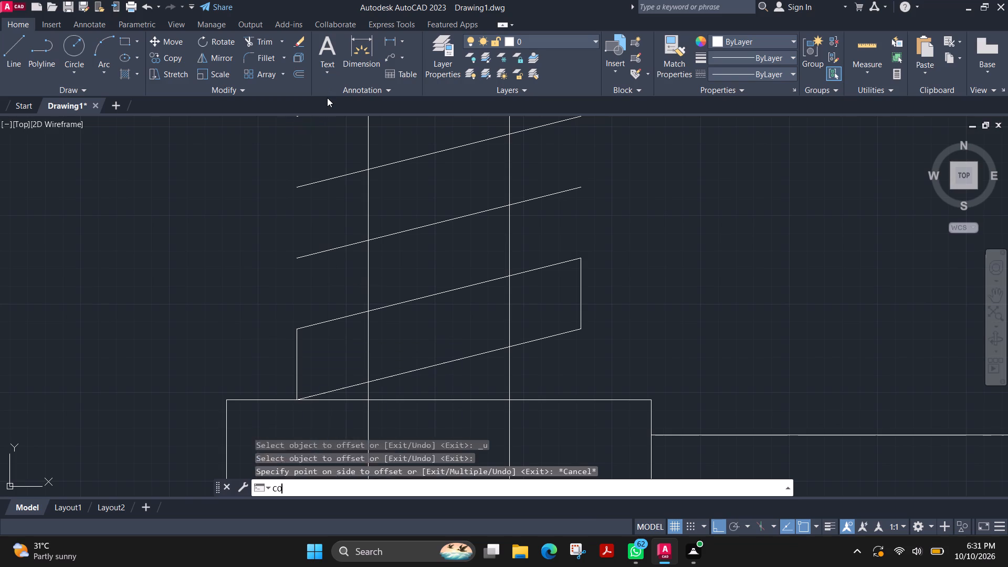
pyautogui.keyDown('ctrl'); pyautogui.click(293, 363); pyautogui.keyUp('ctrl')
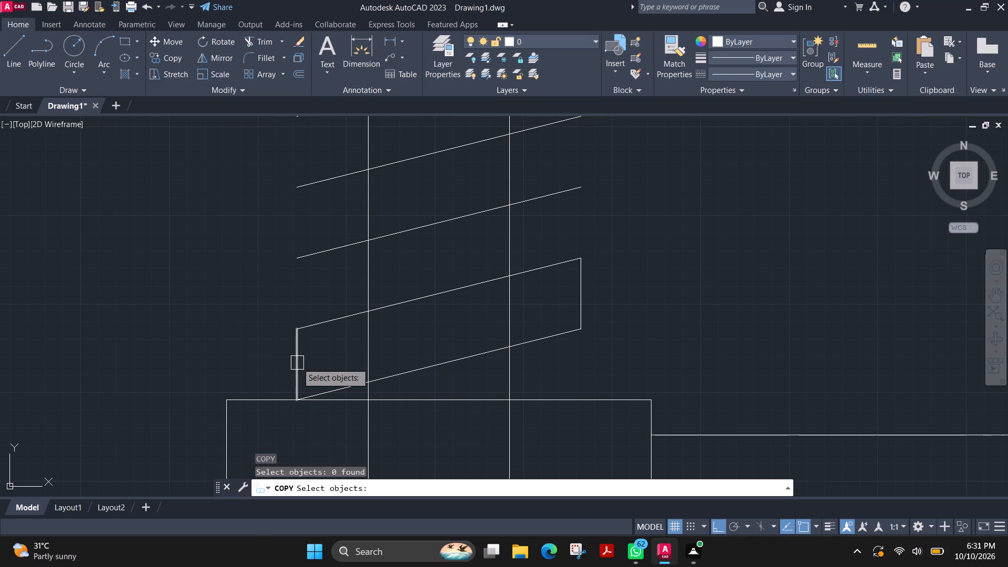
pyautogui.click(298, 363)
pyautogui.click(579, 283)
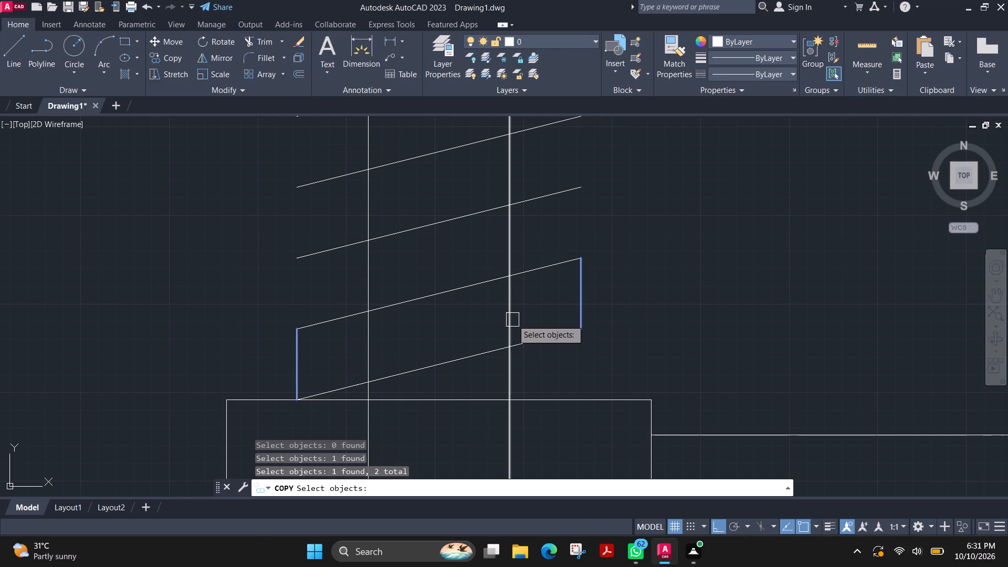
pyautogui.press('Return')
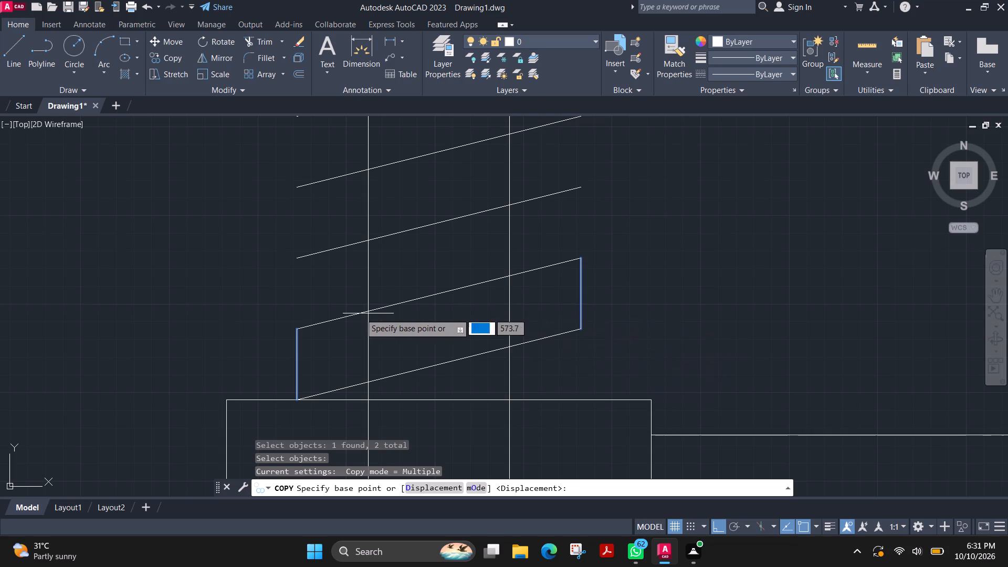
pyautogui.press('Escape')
# Set up a Multiple-mode copy of both vertical joining lines, using the left line's lower endpoint on the block as base point.
pyautogui.press('c')
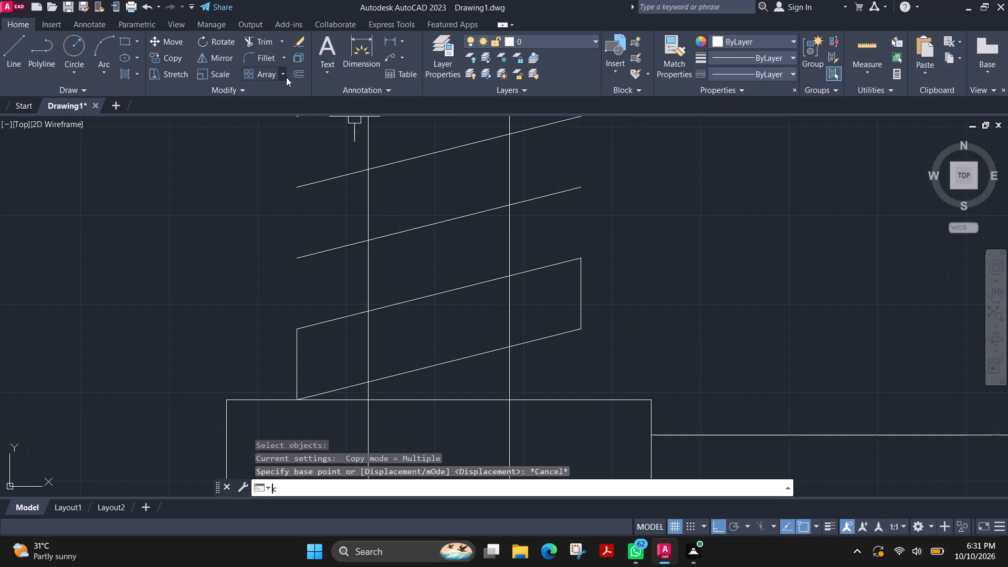
pyautogui.press('o')
pyautogui.press('Return')
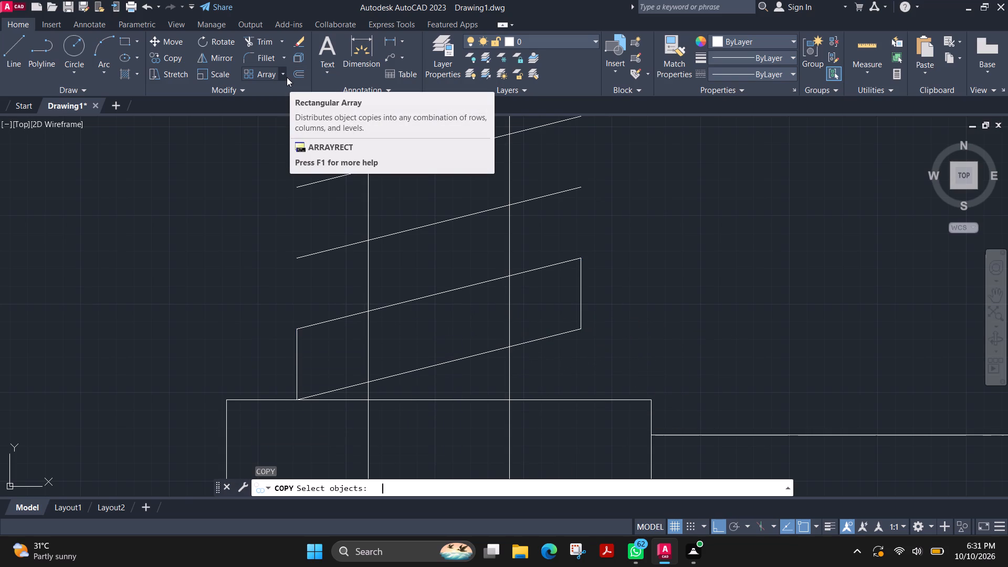
pyautogui.click(292, 363)
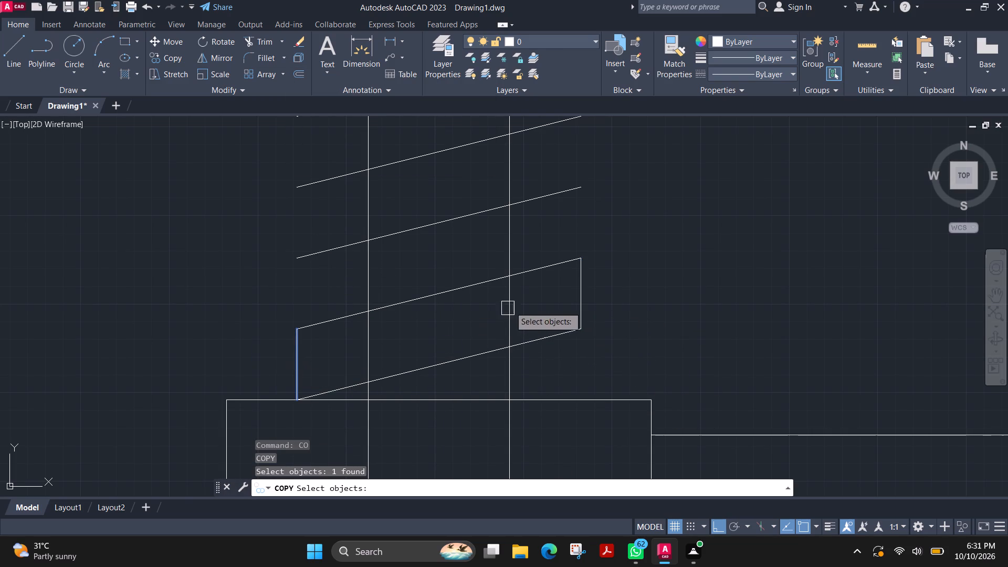
pyautogui.click(581, 290)
pyautogui.press('Return')
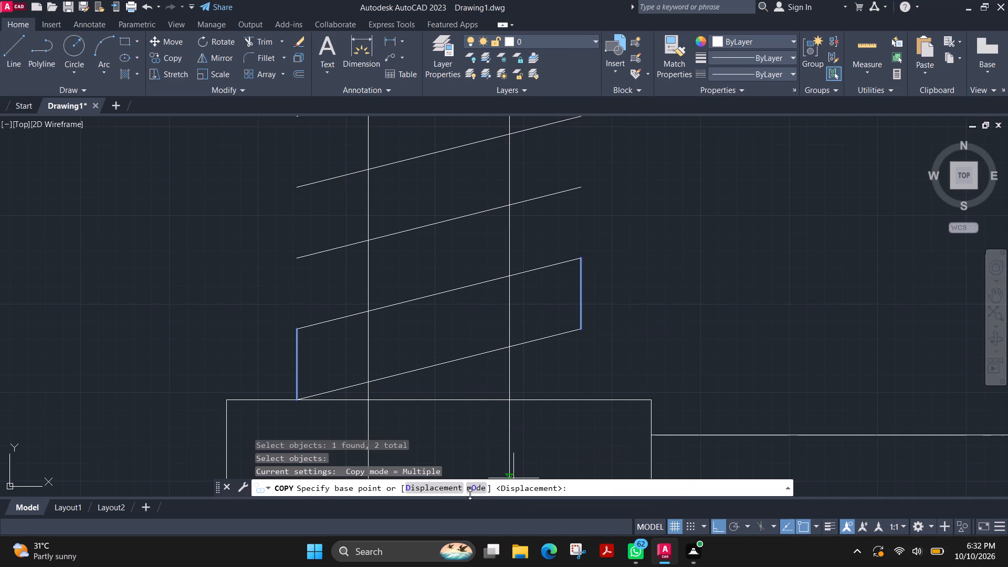
pyautogui.click(469, 492)
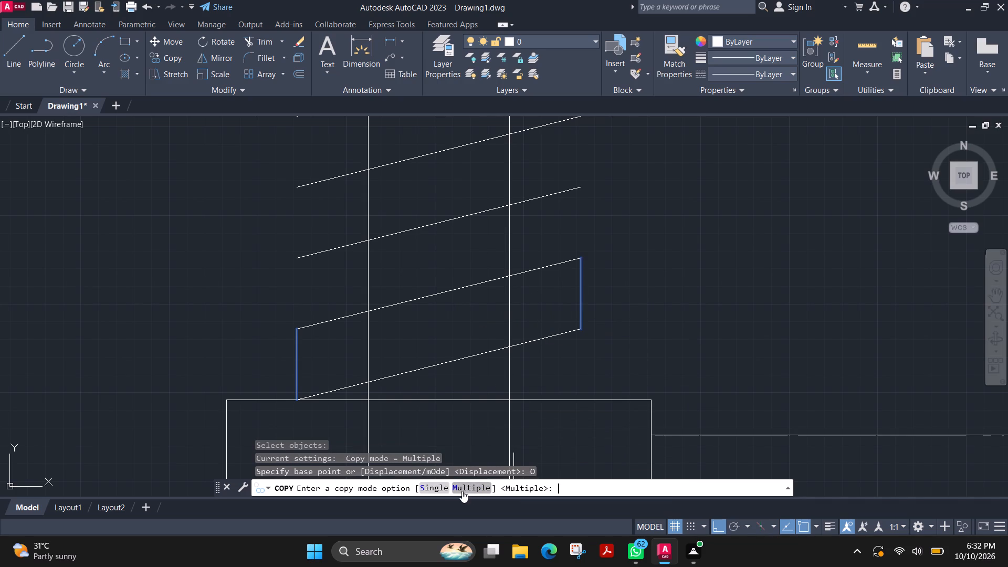
pyautogui.click(463, 491)
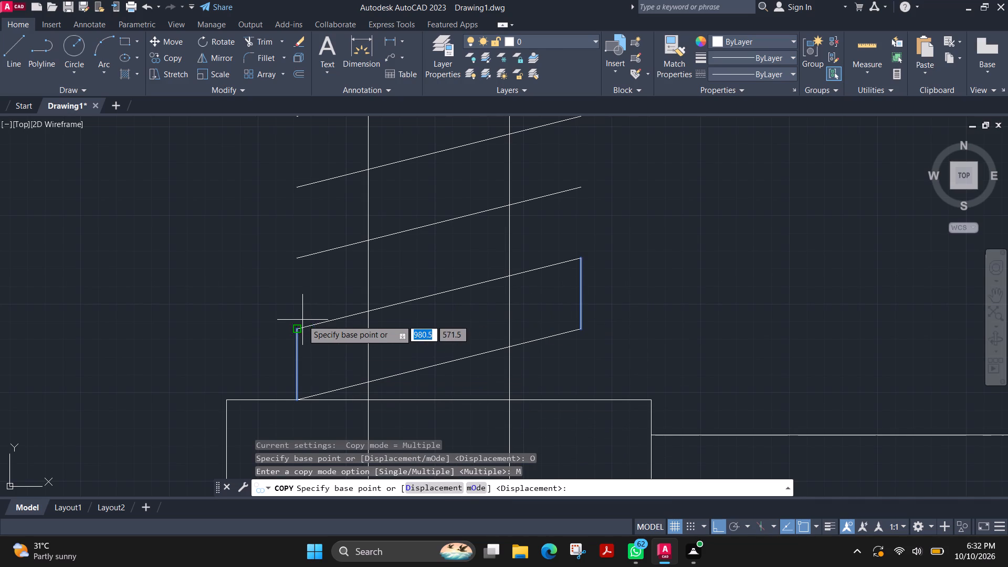
pyautogui.click(298, 399)
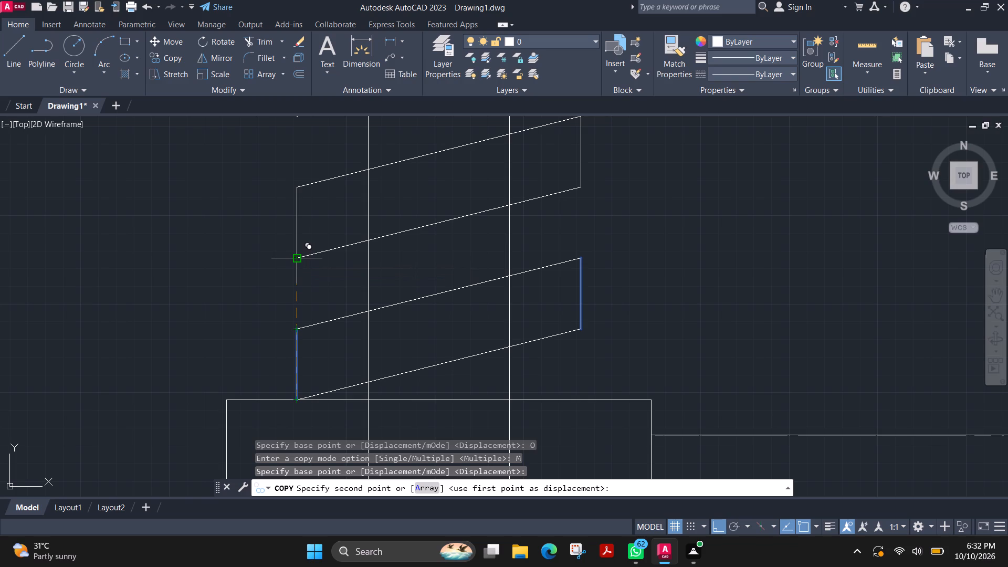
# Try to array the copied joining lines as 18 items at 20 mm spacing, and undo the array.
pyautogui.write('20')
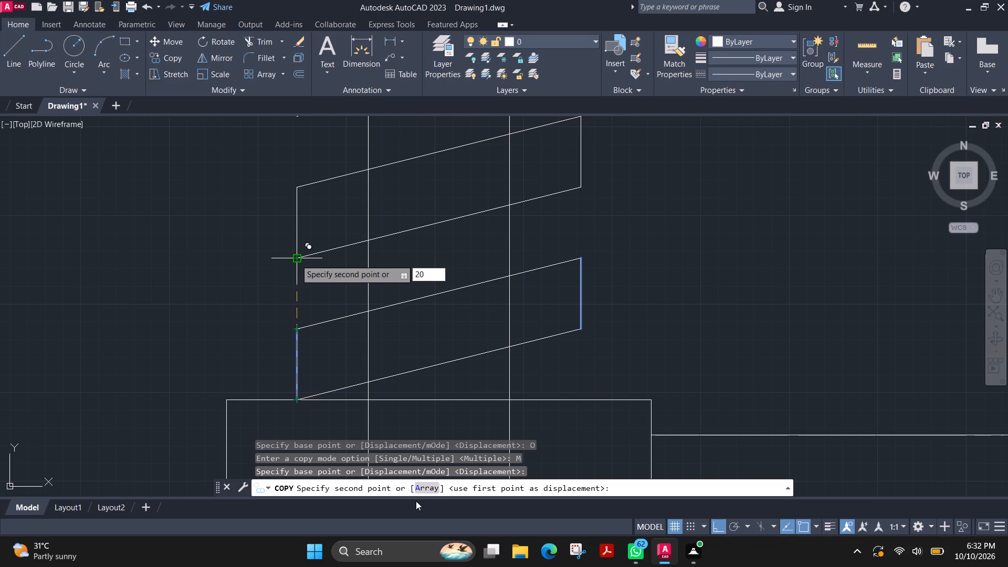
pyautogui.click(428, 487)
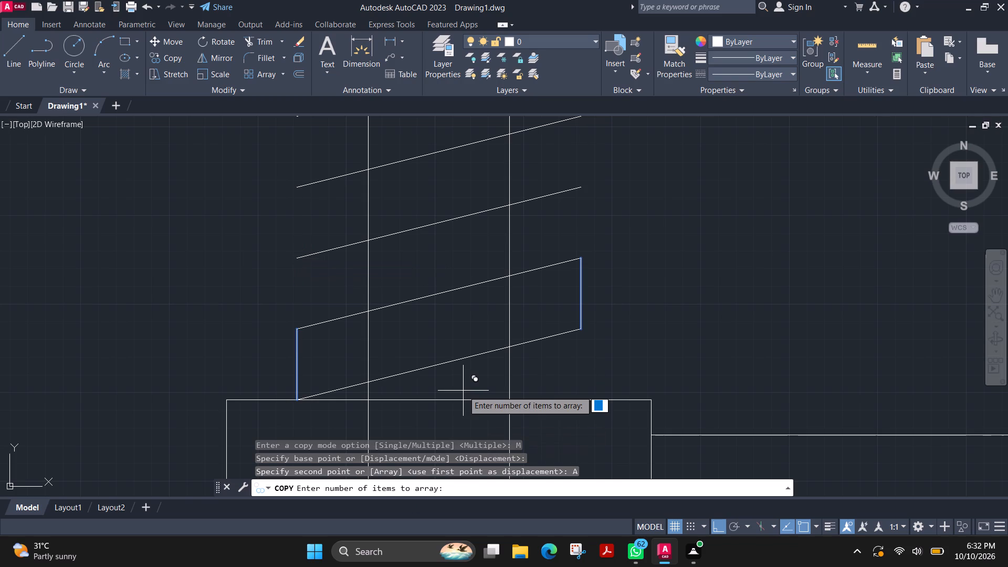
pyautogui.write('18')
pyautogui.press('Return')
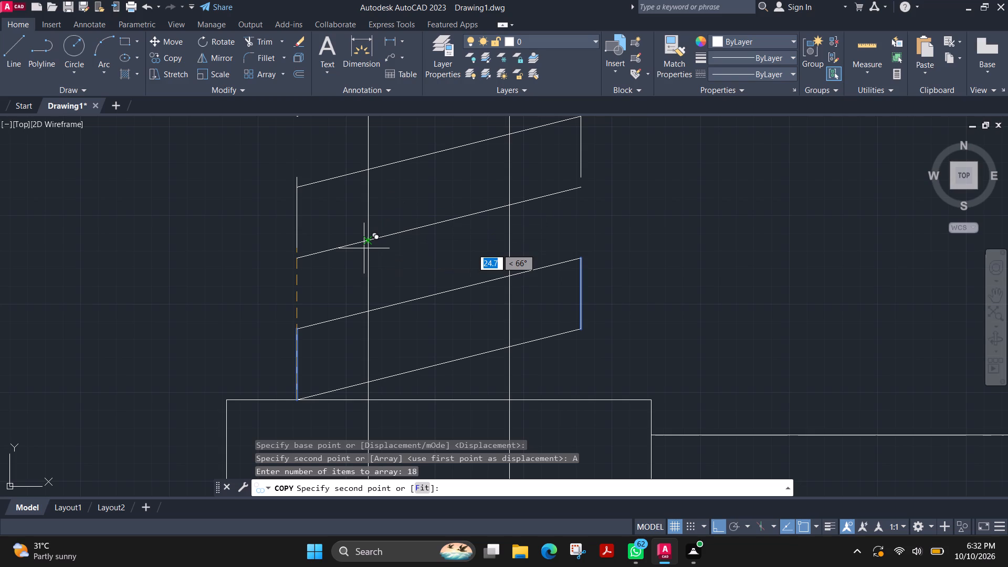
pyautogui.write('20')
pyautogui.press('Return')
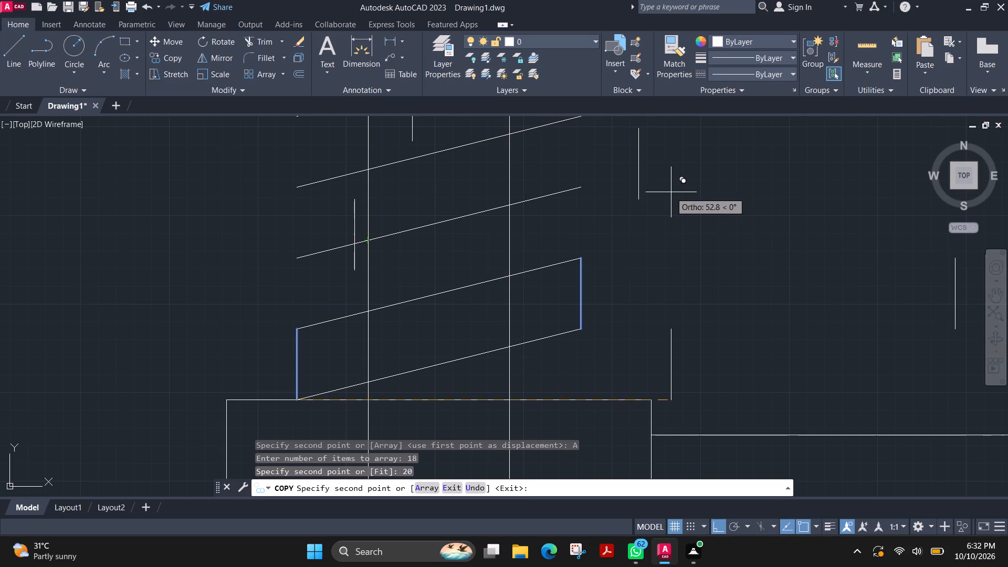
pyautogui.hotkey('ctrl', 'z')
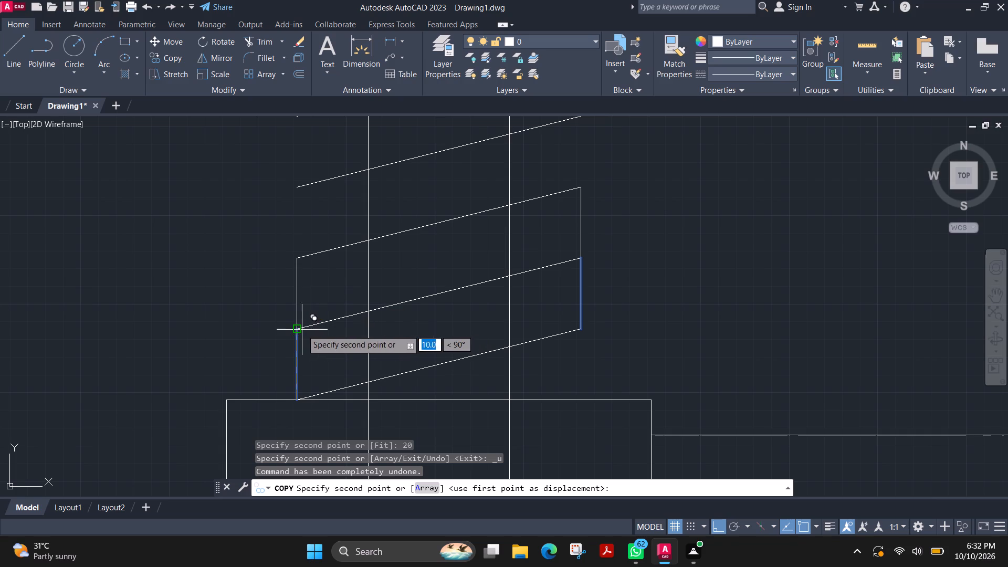
# Place seven copies of the joining-line pair upward at 20 mm spacing, snapping each to the left end of every second sloped line.
pyautogui.click(297, 257)
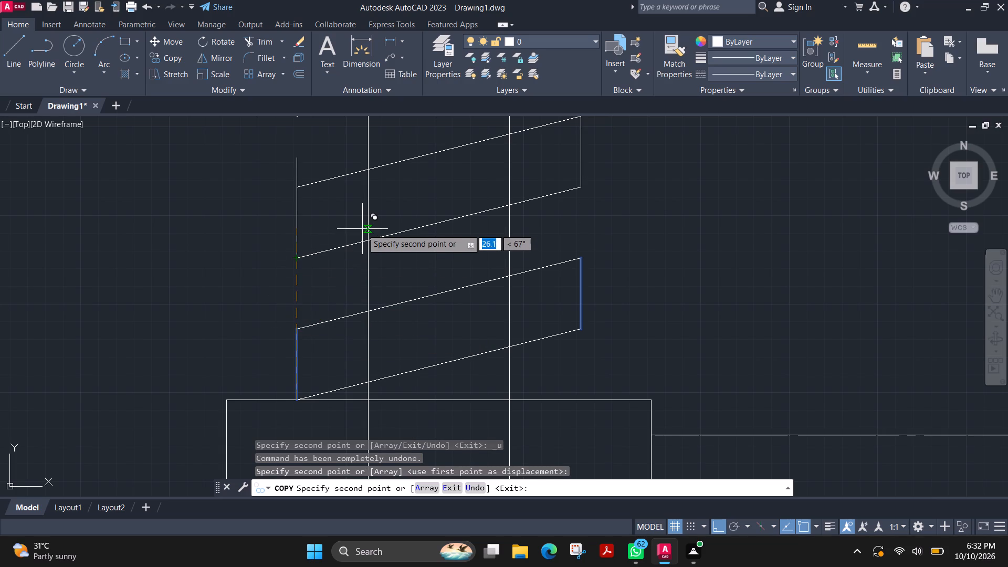
pyautogui.scroll(-2, 362, 228)
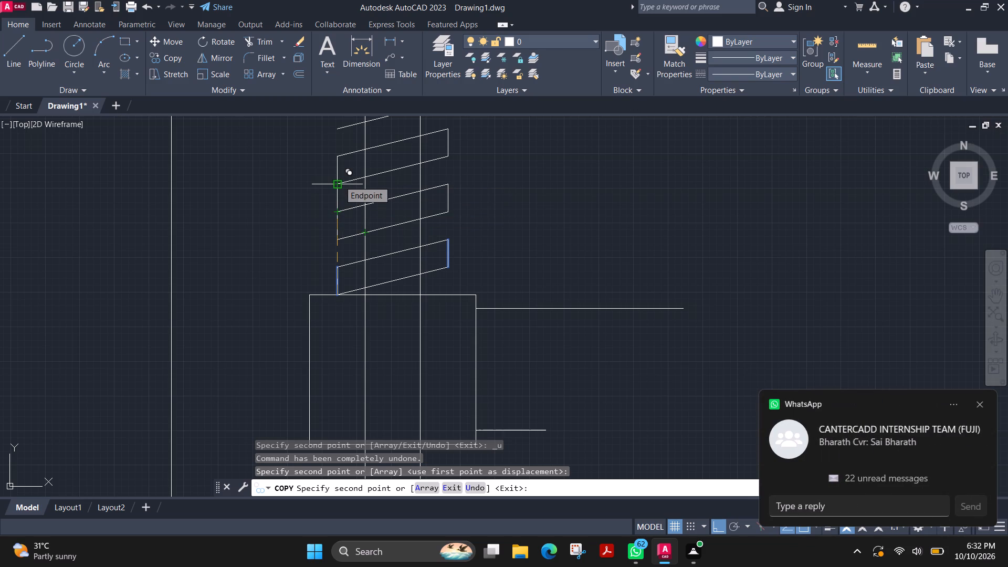
pyautogui.click(339, 181)
pyautogui.moveTo(344, 149); pyautogui.dragTo(355, 329, button='middle')
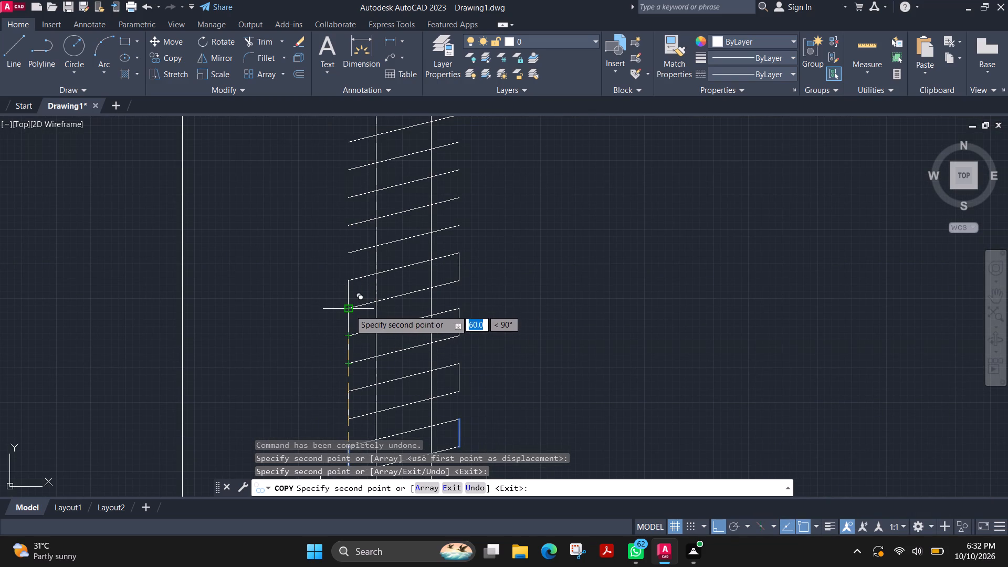
pyautogui.click(351, 310)
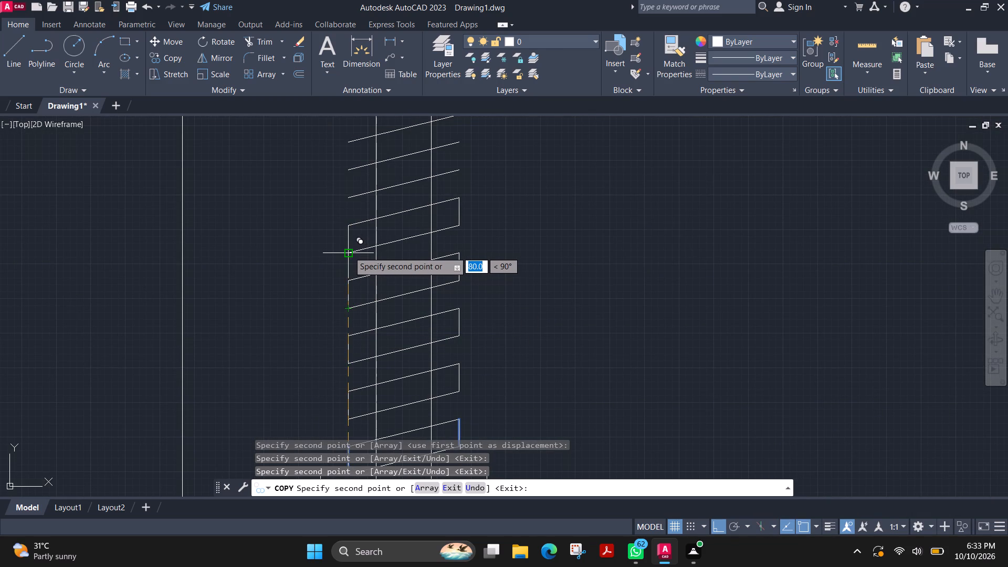
pyautogui.click(349, 251)
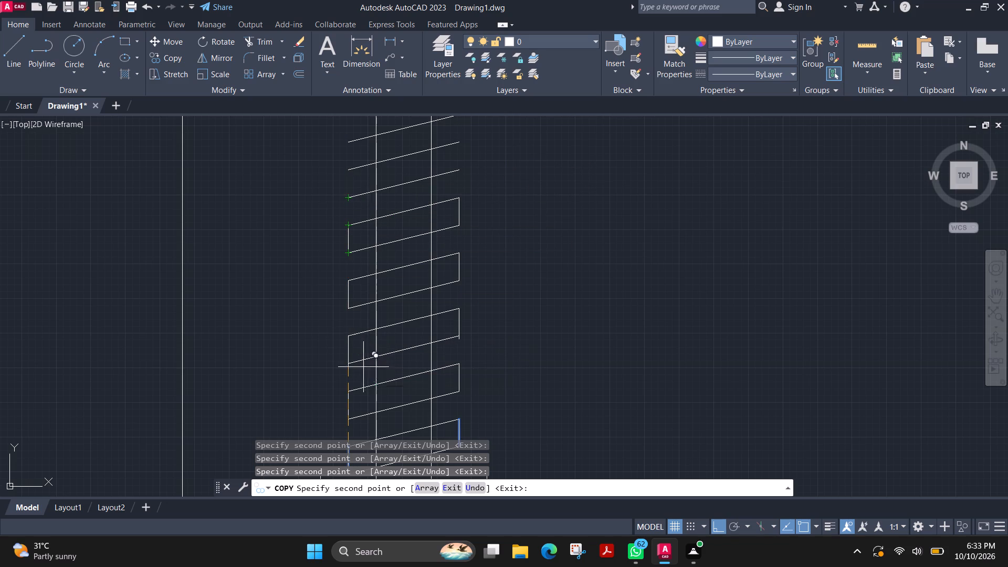
pyautogui.click(346, 199)
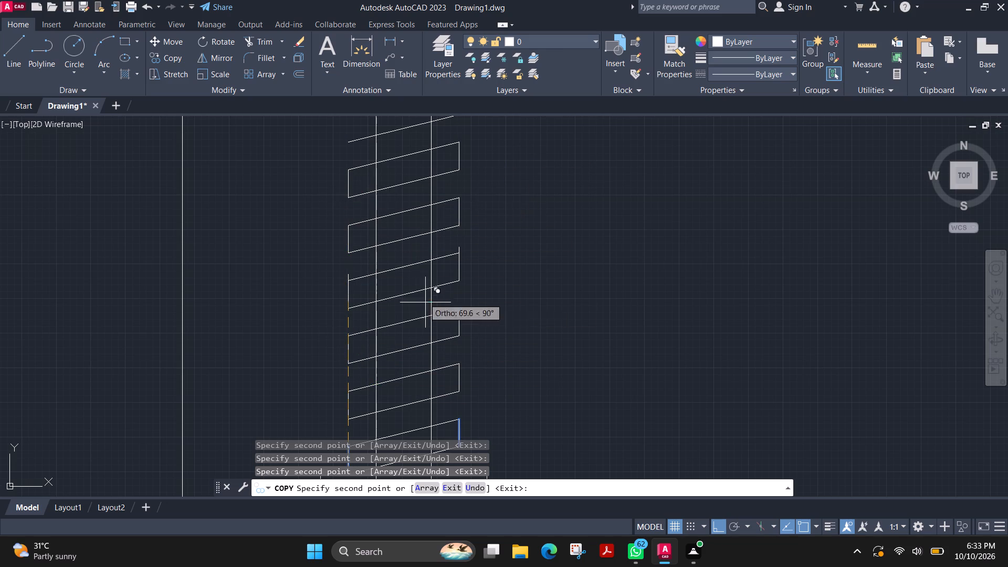
pyautogui.moveTo(381, 211); pyautogui.dragTo(400, 392, button='middle')
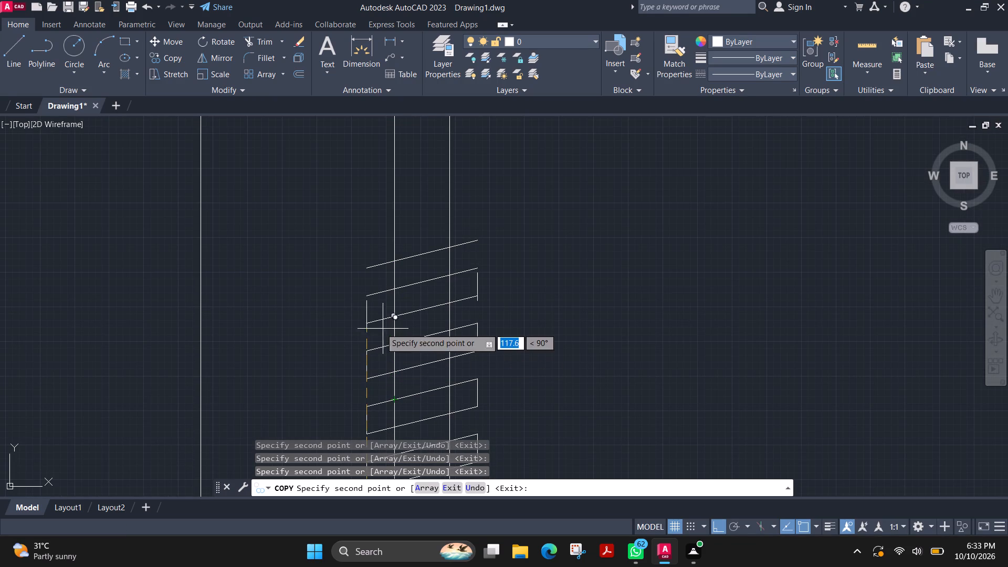
pyautogui.click(369, 324)
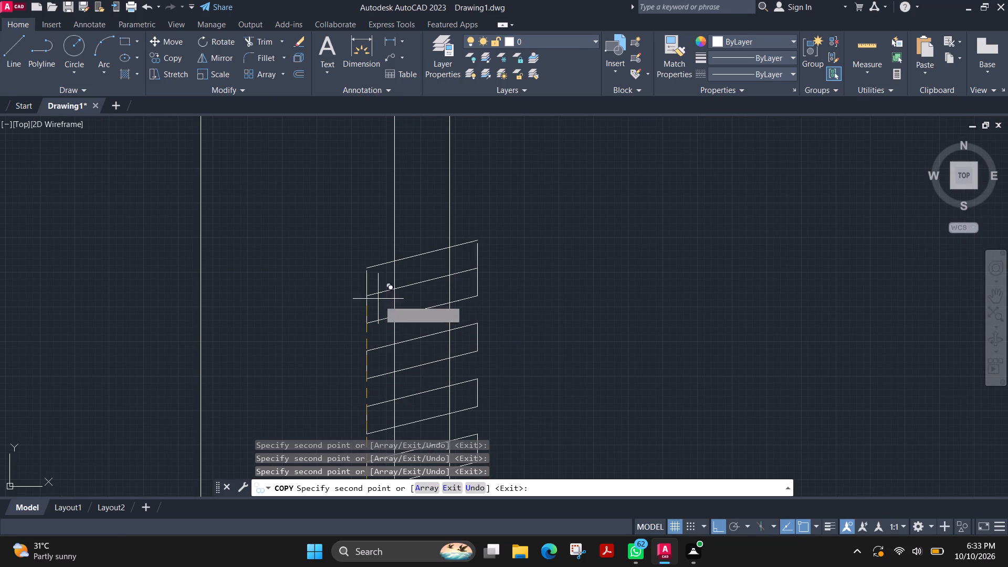
pyautogui.click(368, 266)
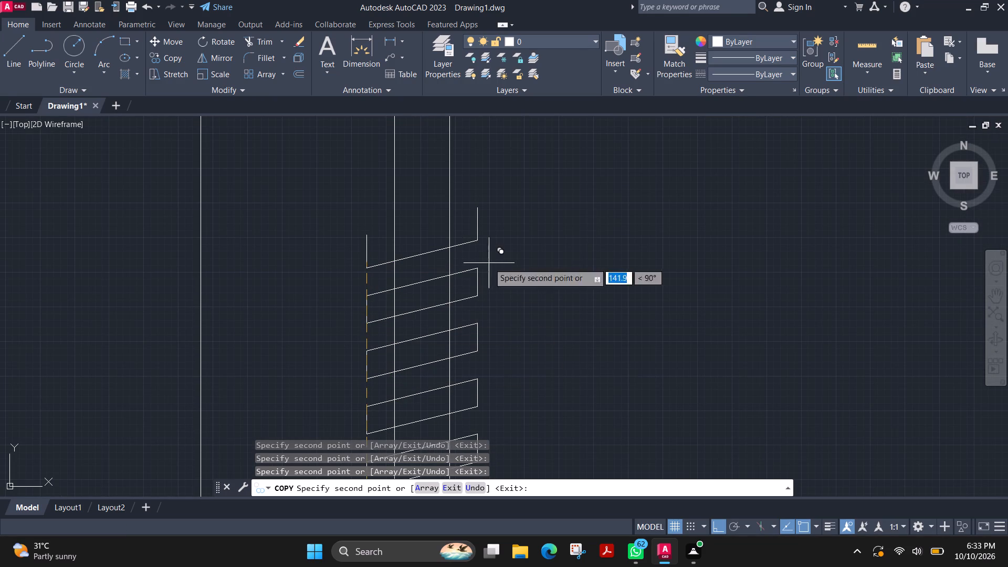
pyautogui.press('Escape')
# Copy the topmost sloped line 10 mm straight up so it joins the upper ends of the two topmost vertical lines.
pyautogui.scroll(-3, 537, 271)
pyautogui.moveTo(539, 299); pyautogui.dragTo(500, 251, button='middle')
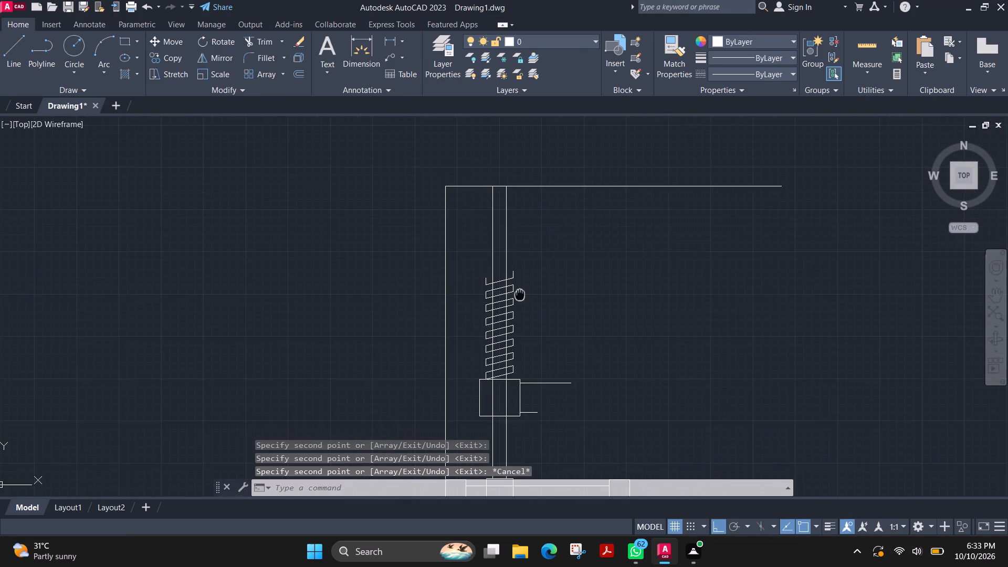
pyautogui.moveTo(500, 251); pyautogui.dragTo(486, 210, button='middle')
pyautogui.scroll(3, 468, 280)
pyautogui.moveTo(486, 246); pyautogui.dragTo(523, 311, button='middle')
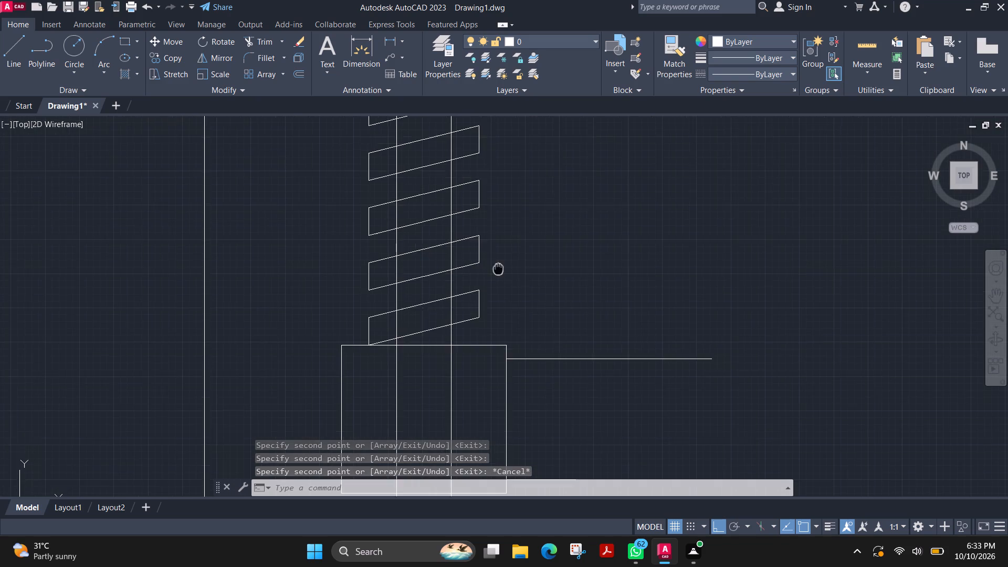
pyautogui.moveTo(523, 311); pyautogui.dragTo(566, 385, button='middle')
pyautogui.scroll(-1, 581, 335)
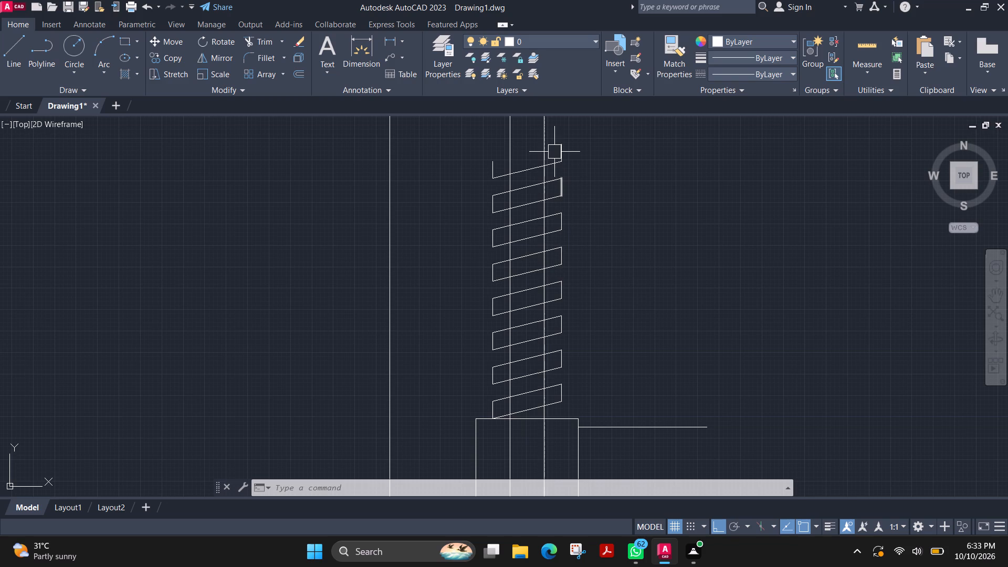
pyautogui.scroll(2, 516, 169)
pyautogui.moveTo(516, 169); pyautogui.dragTo(491, 216, button='middle')
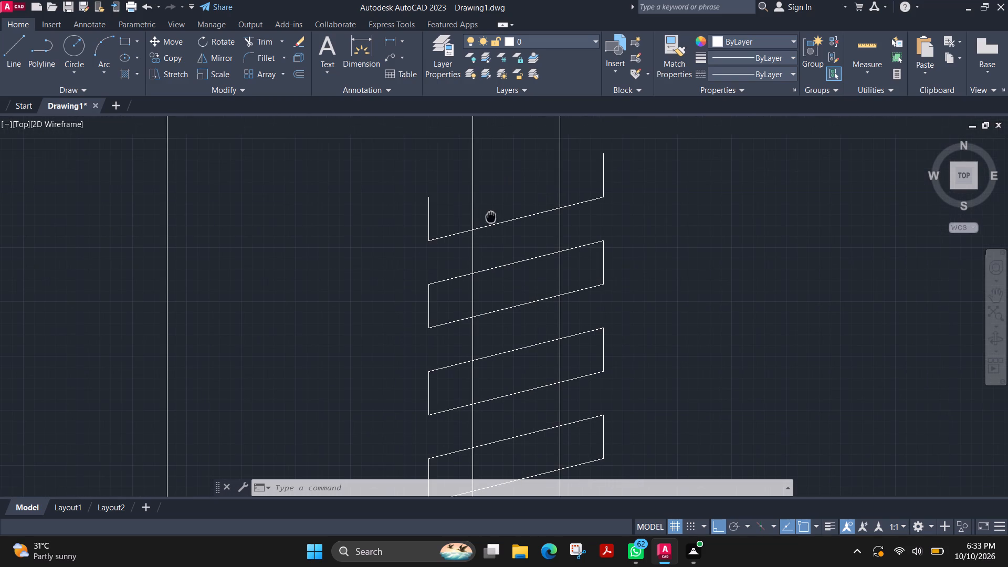
pyautogui.click(498, 223)
pyautogui.write('co')
pyautogui.press('Return')
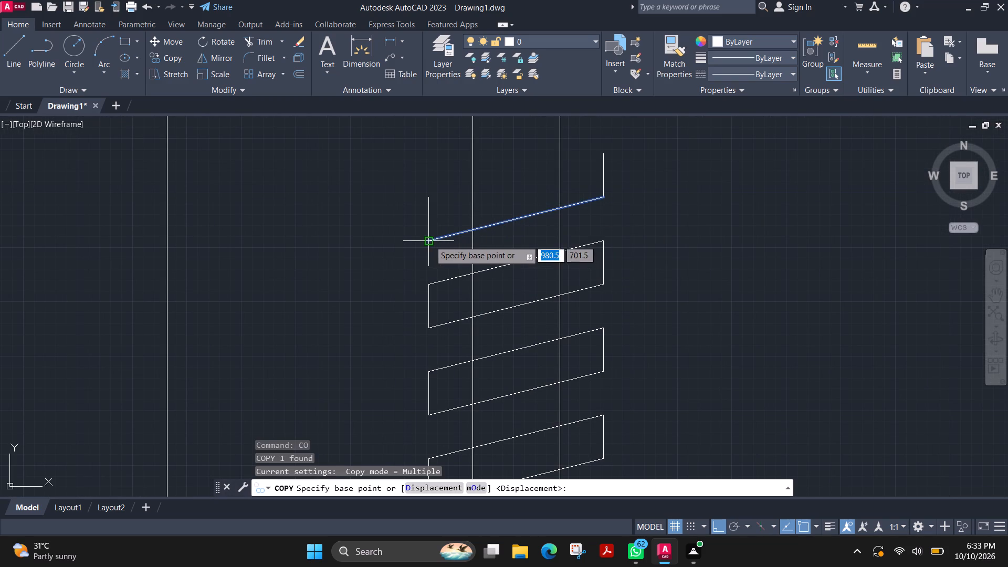
pyautogui.click(429, 240)
pyautogui.click(428, 197)
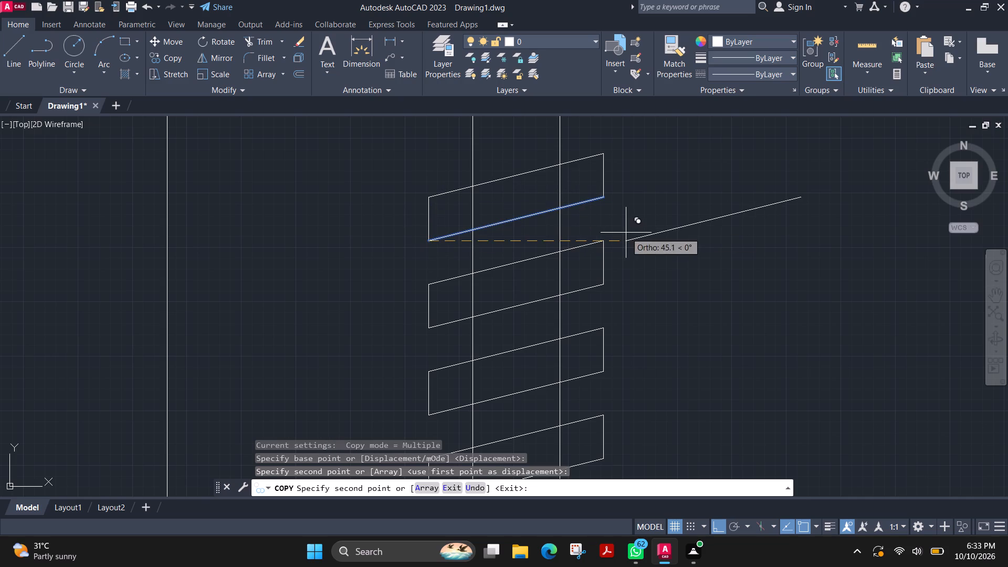
pyautogui.press('Escape')
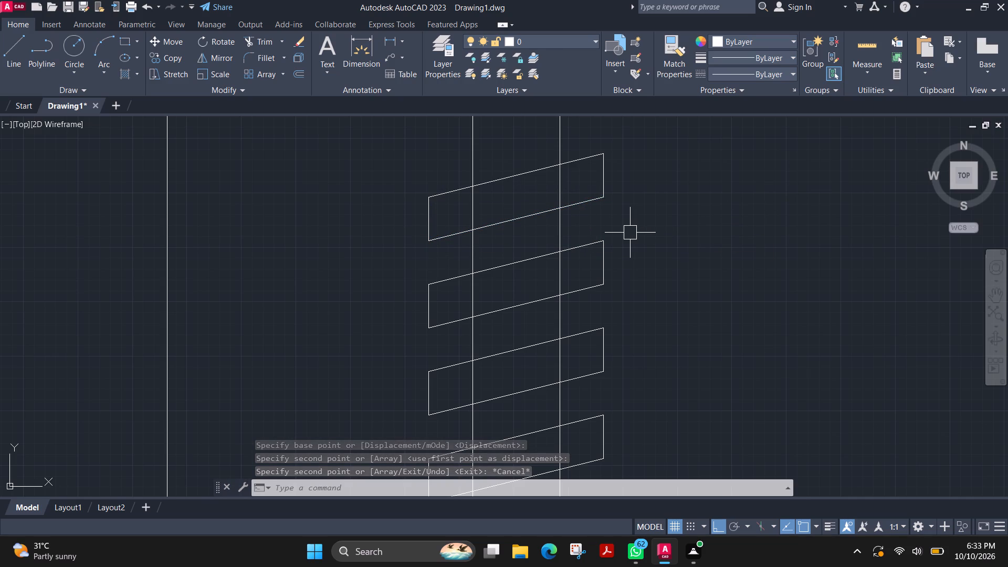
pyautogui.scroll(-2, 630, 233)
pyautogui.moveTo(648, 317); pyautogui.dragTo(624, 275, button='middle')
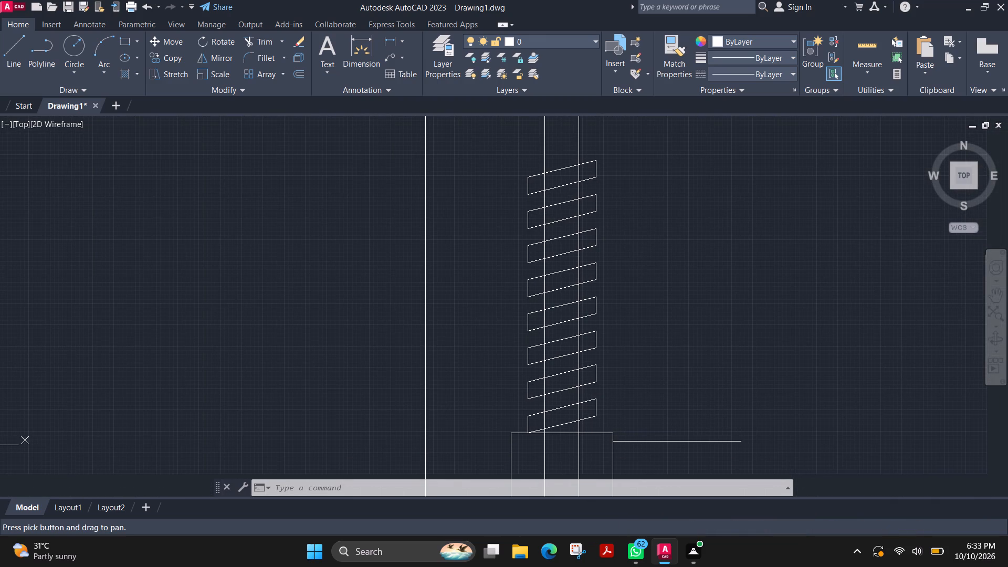
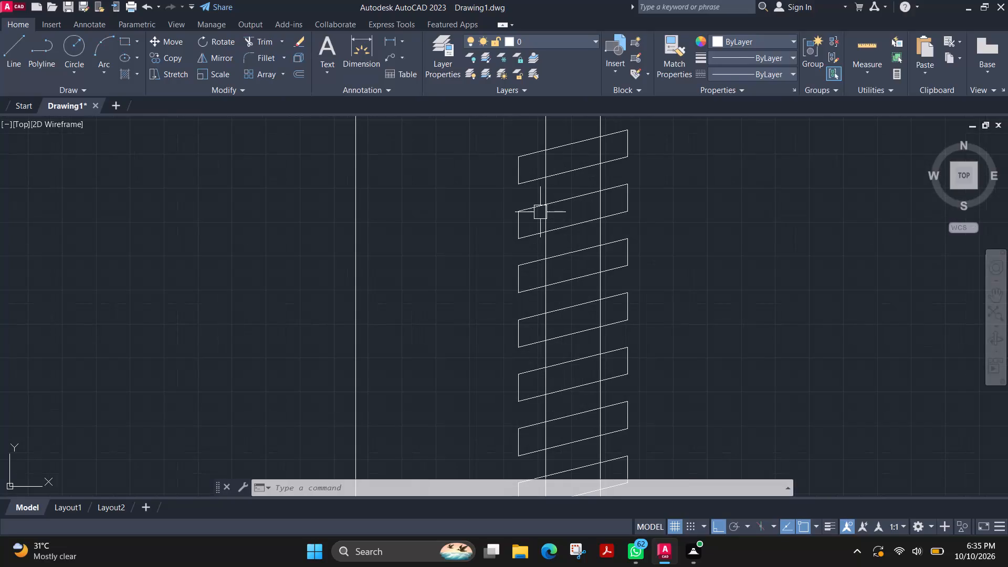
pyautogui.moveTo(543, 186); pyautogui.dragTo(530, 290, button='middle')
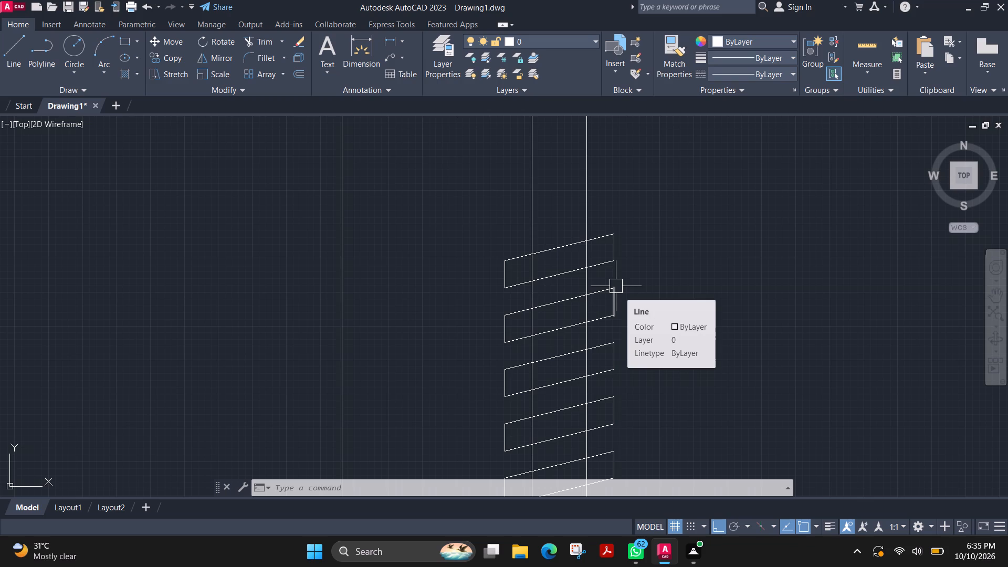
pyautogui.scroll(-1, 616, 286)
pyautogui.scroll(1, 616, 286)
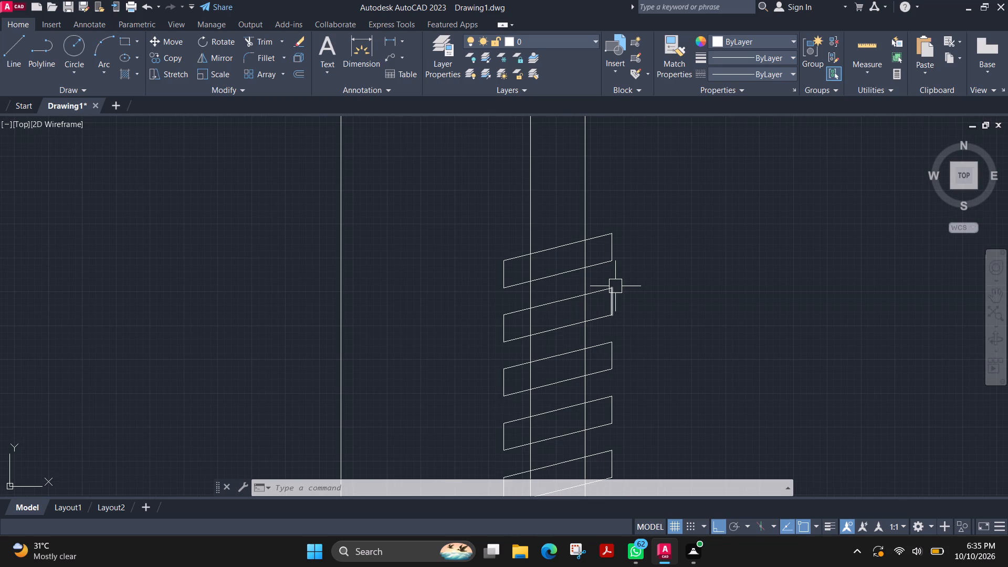
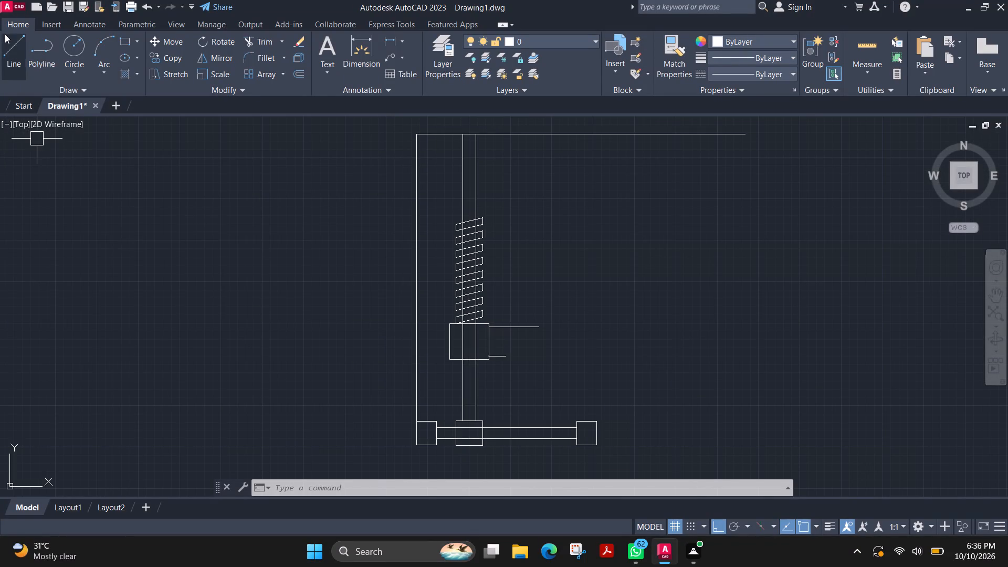
# Draw a horizontal line about 130 mm long from the intersection of the post's left edge and the second-lowest coil's upper sloped line.
pyautogui.click(8, 52)
pyautogui.scroll(2, 373, 306)
pyautogui.scroll(1, 756, 341)
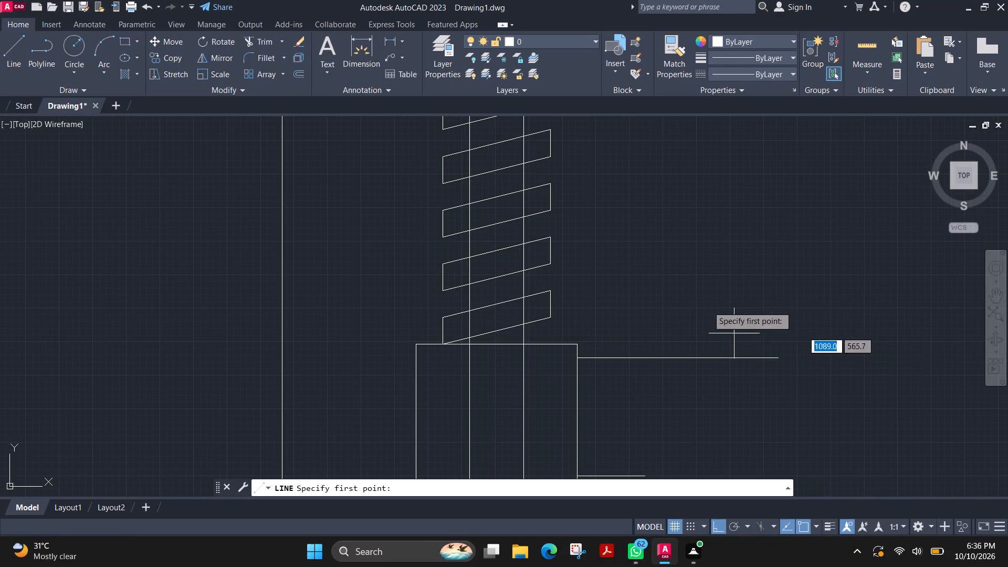
pyautogui.scroll(1, 665, 278)
pyautogui.click(353, 245)
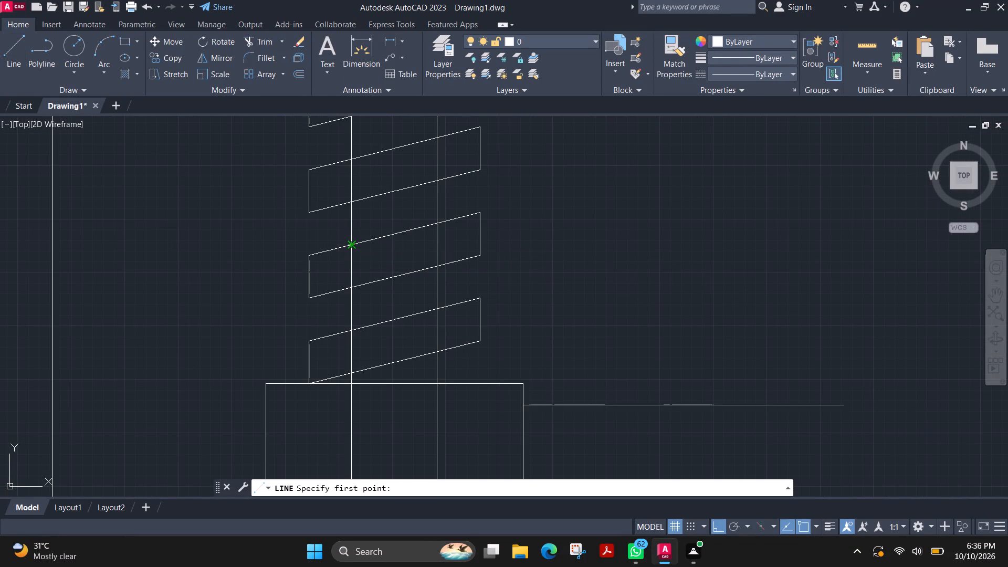
pyautogui.scroll(-2, 848, 234)
pyautogui.moveTo(848, 234); pyautogui.dragTo(506, 322, button='middle')
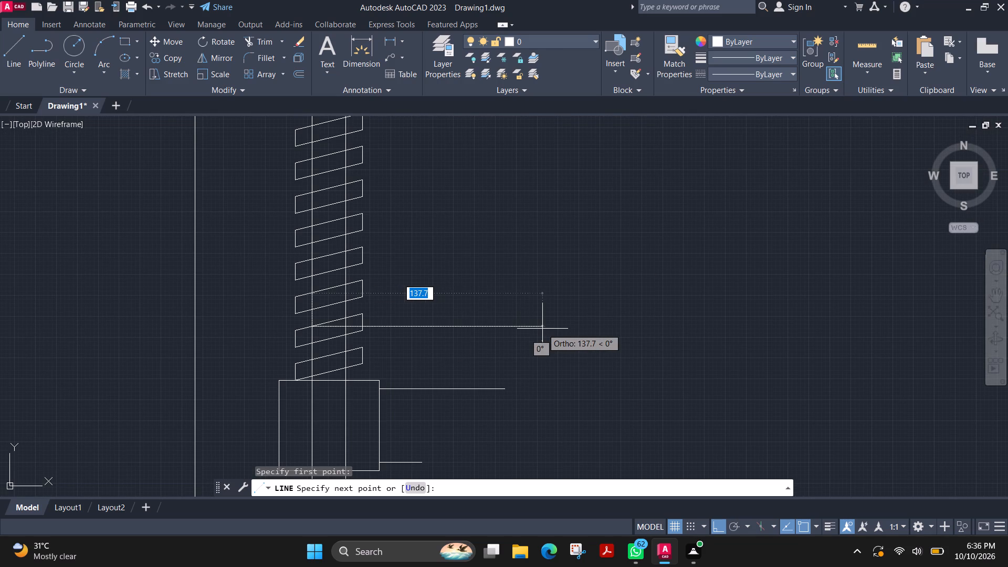
pyautogui.click(531, 341)
pyautogui.press('Escape')
# Draw a 135 mm horizontal line rightward from where the post's right edge crosses the new horizontal line.
pyautogui.press('space')
pyautogui.scroll(2, 325, 322)
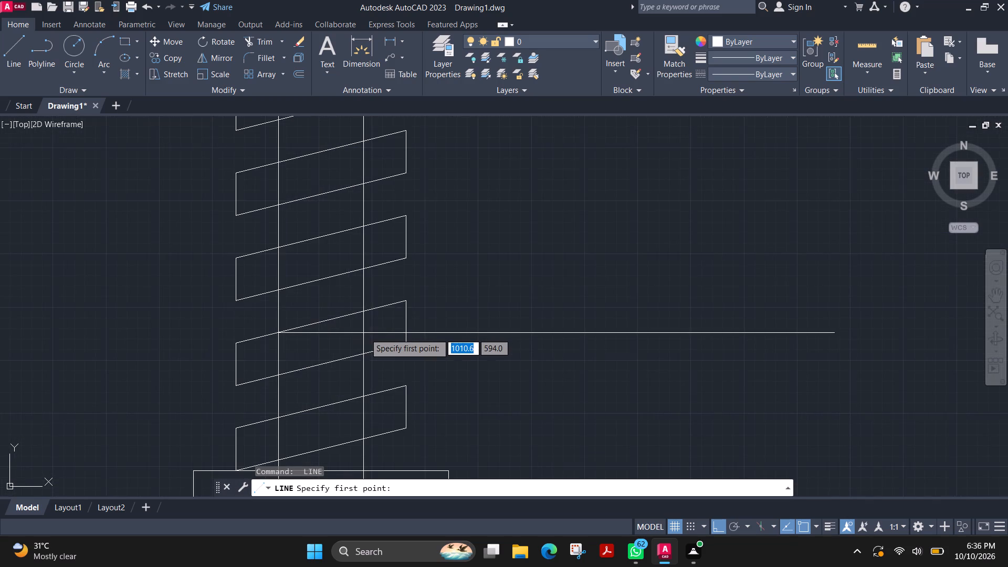
pyautogui.scroll(1, 365, 333)
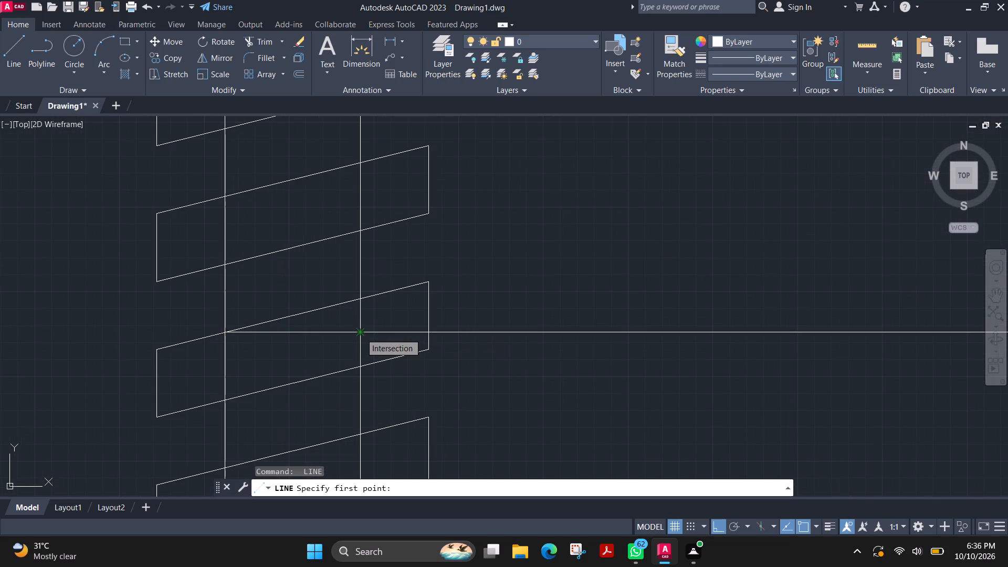
pyautogui.click(361, 333)
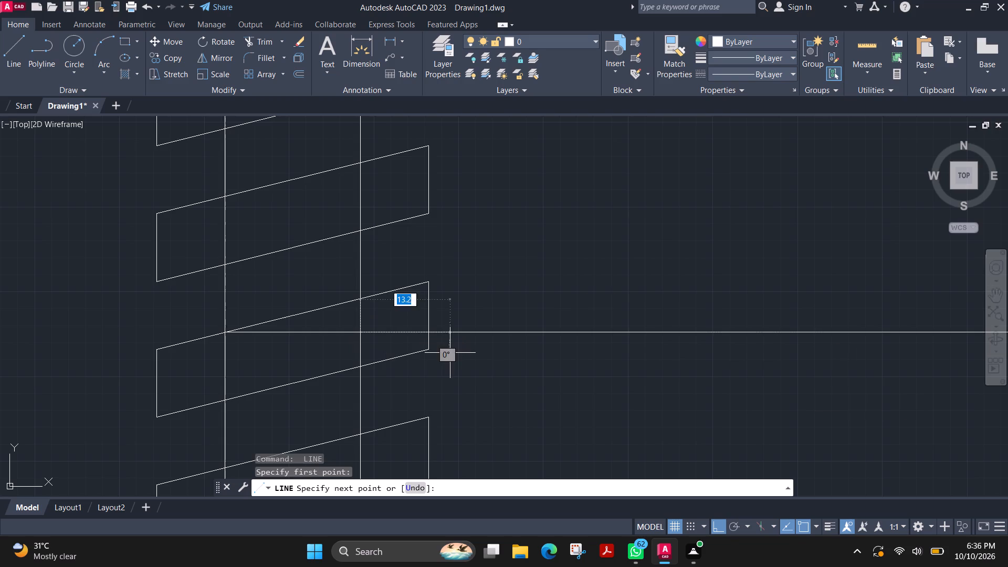
pyautogui.scroll(-1, 804, 385)
pyautogui.moveTo(804, 385); pyautogui.dragTo(591, 359, button='middle')
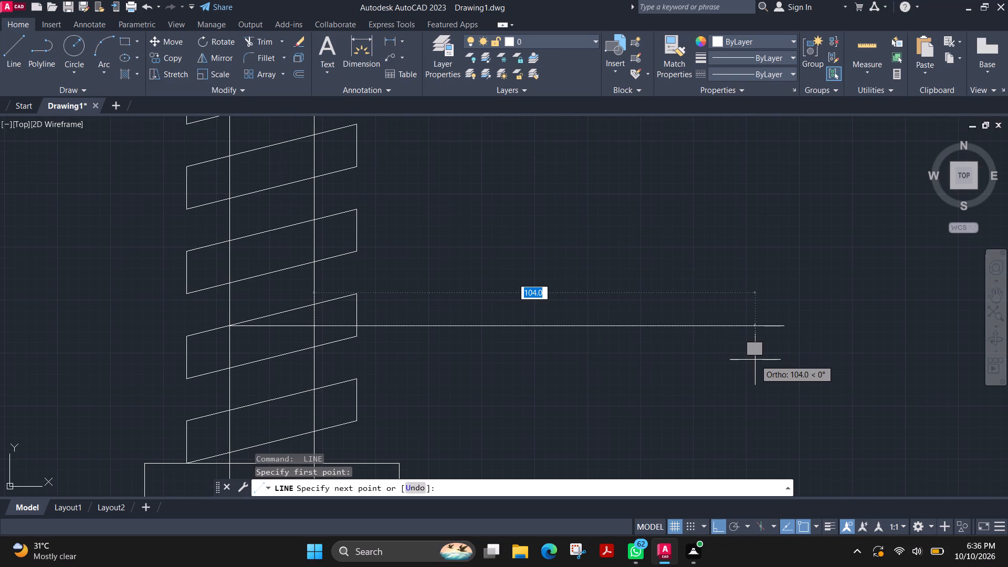
pyautogui.press('1')
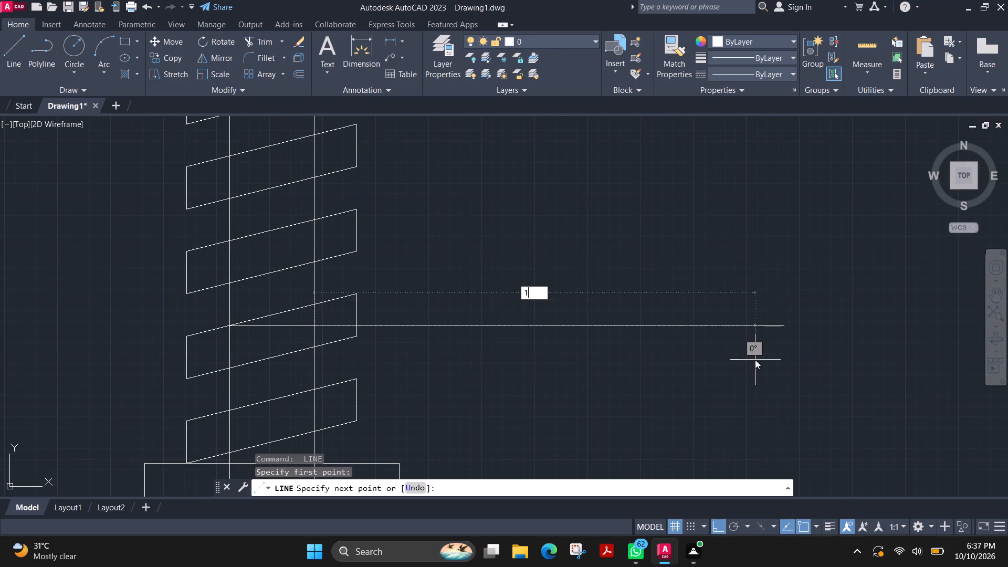
pyautogui.write('35')
pyautogui.press('Return')
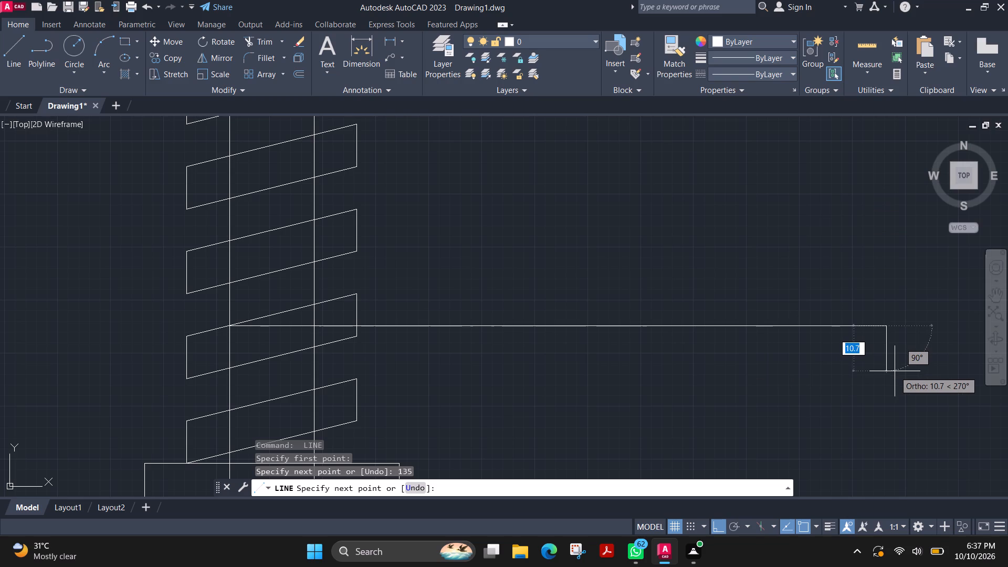
# Continue the line 164 mm vertically upward and about 181 mm horizontally back across the post above the spring.
pyautogui.moveTo(895, 371); pyautogui.dragTo(658, 392, button='middle')
pyautogui.scroll(-1, 681, 392)
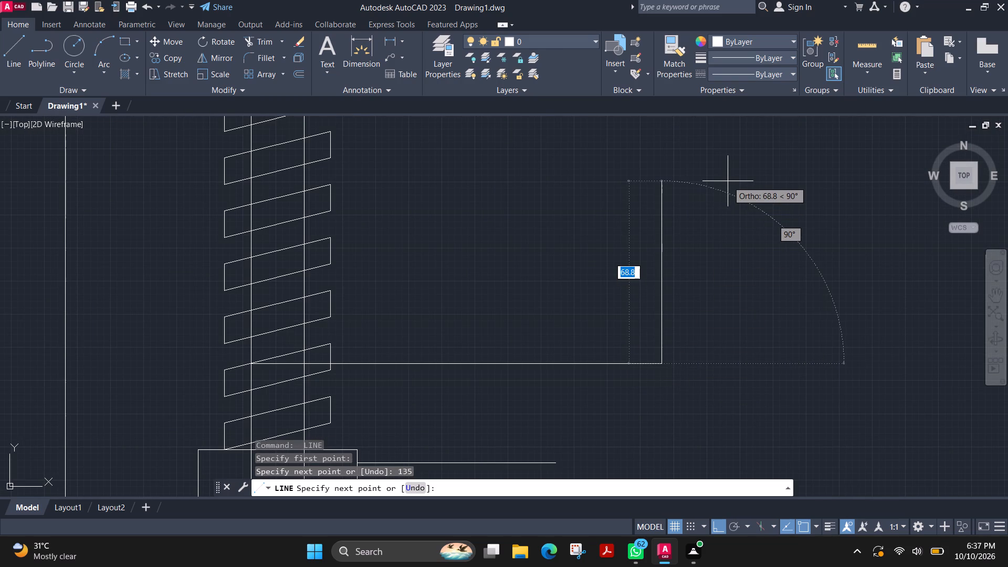
pyautogui.write('164')
pyautogui.press('Return')
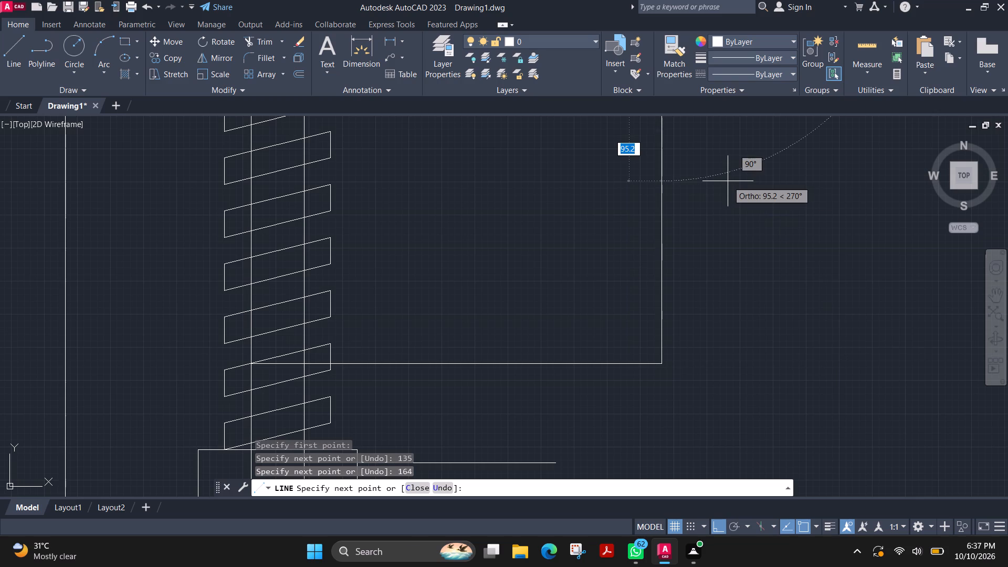
pyautogui.moveTo(551, 193); pyautogui.dragTo(584, 440, button='middle')
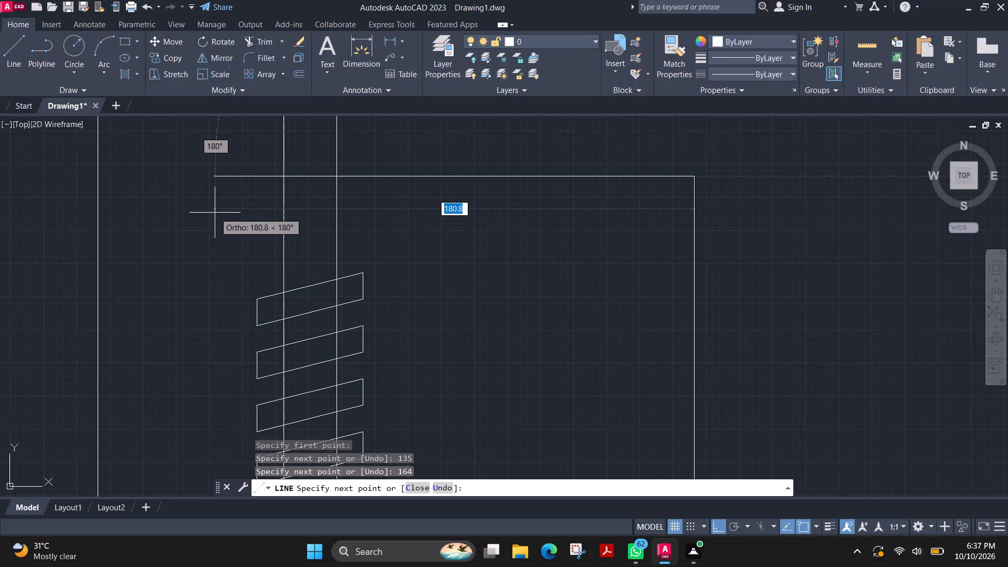
pyautogui.click(215, 213)
pyautogui.press('Escape')
# Trim off both vertical post lines above the new horizontal line over the spring.
pyautogui.scroll(-1, 350, 213)
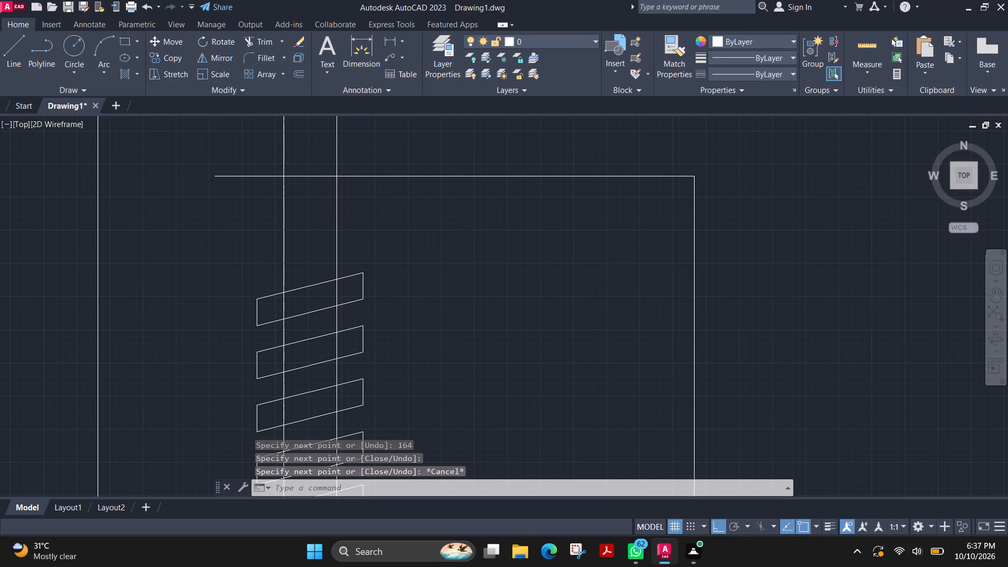
pyautogui.scroll(1, 350, 213)
pyautogui.moveTo(350, 216); pyautogui.dragTo(364, 396, button='middle')
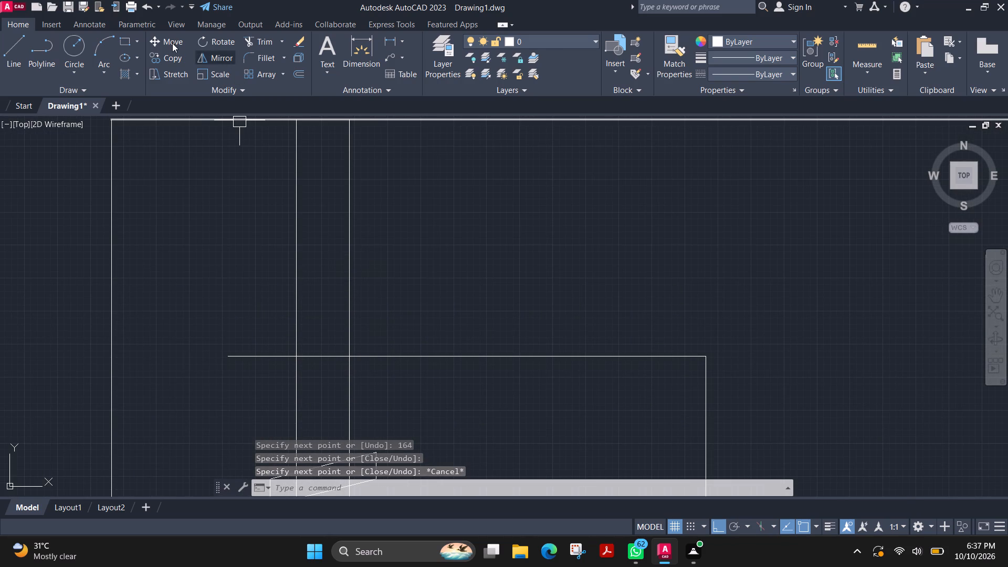
pyautogui.click(265, 42)
pyautogui.moveTo(457, 236); pyautogui.dragTo(451, 238)
pyautogui.click(247, 236)
pyautogui.press('Escape')
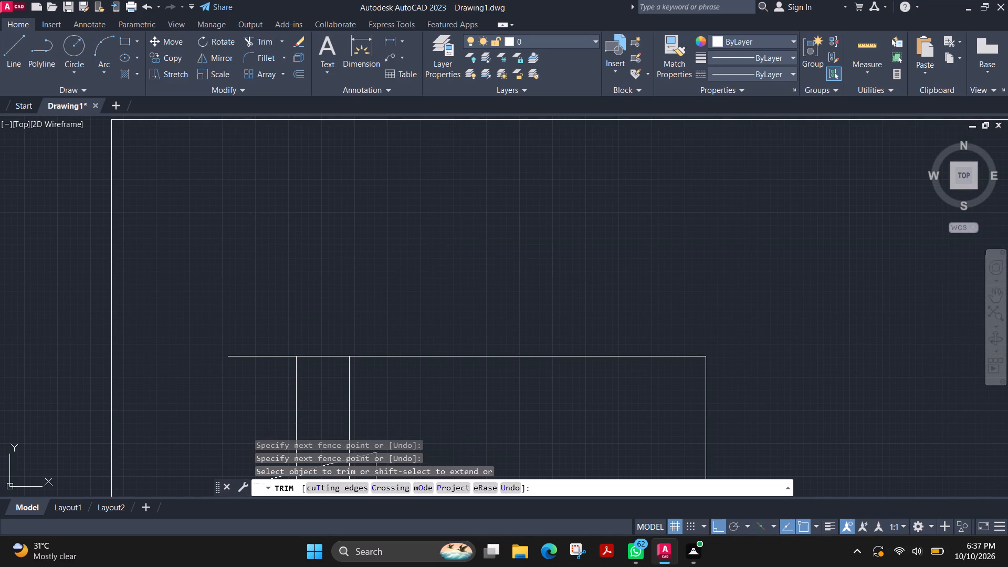
# Calculate 53/2 with the CAL command.
pyautogui.moveTo(400, 403); pyautogui.dragTo(416, 263, button='middle')
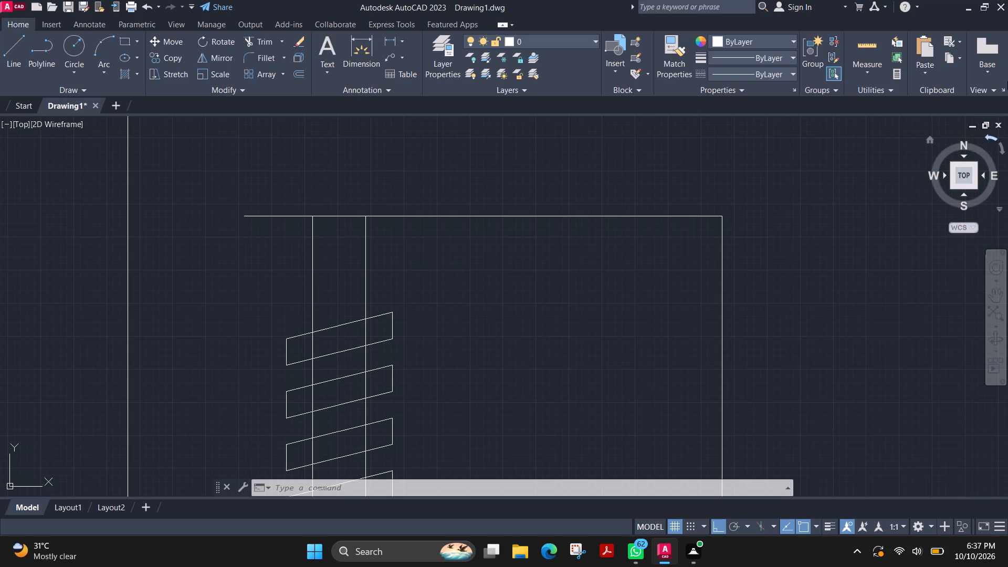
pyautogui.press('c')
pyautogui.write('al')
pyautogui.click(835, 198)
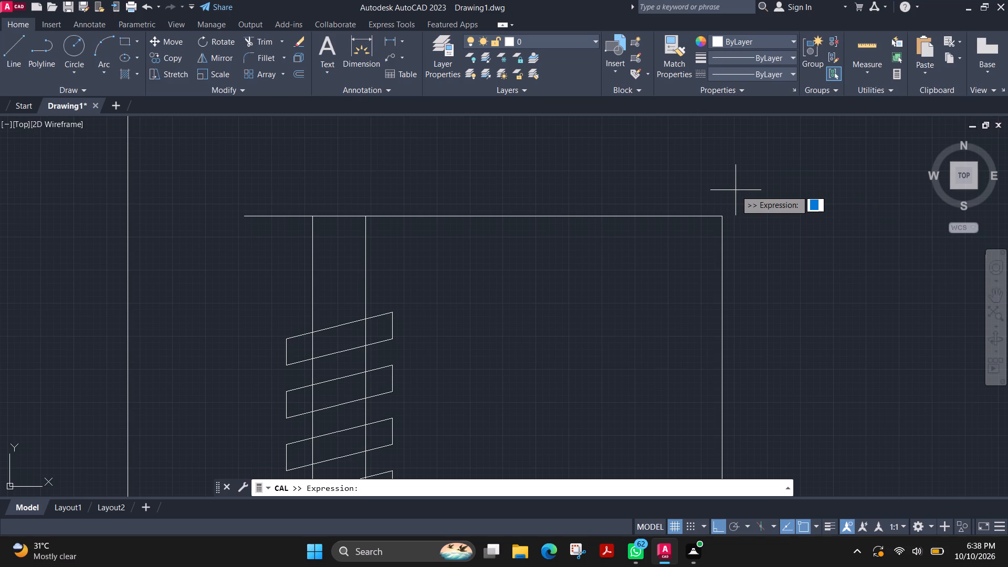
pyautogui.write('53')
pyautogui.write('/2')
pyautogui.press('Return')
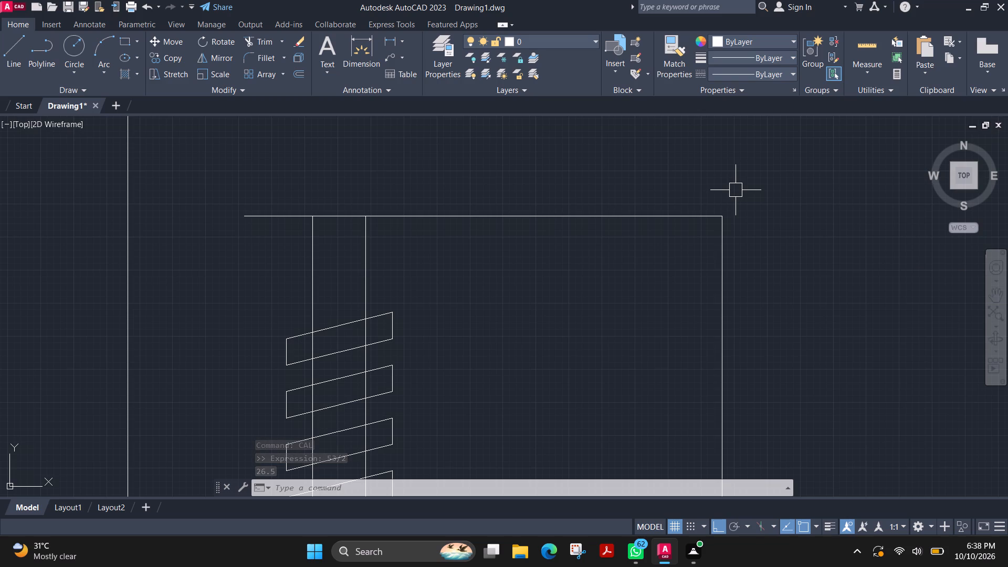
# Draw a vertical centre line through the post from the midpoint of the block's top edge to the horizontal line above the spring.
pyautogui.scroll(-1, 342, 285)
pyautogui.moveTo(430, 338); pyautogui.dragTo(469, 151, button='middle')
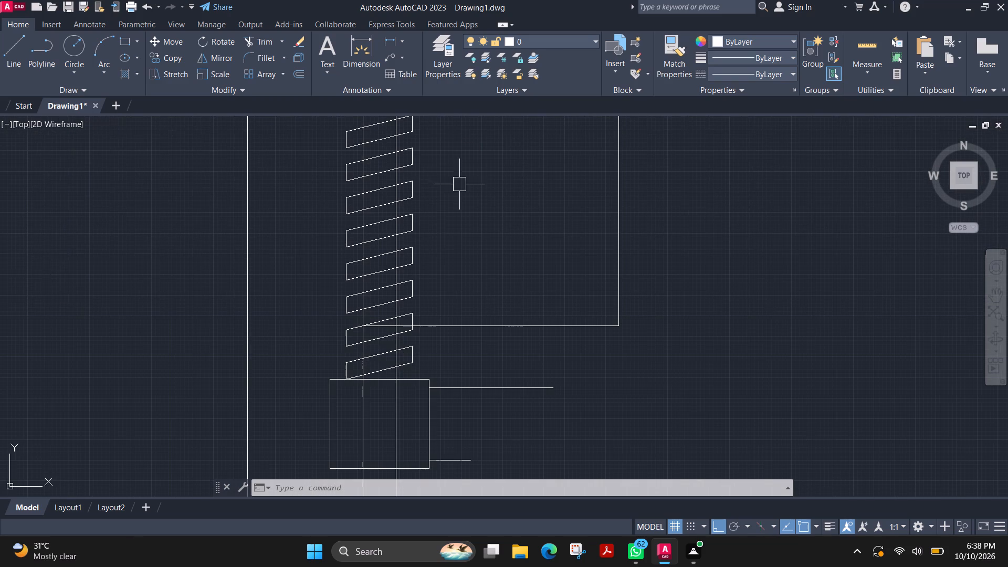
pyautogui.click(16, 57)
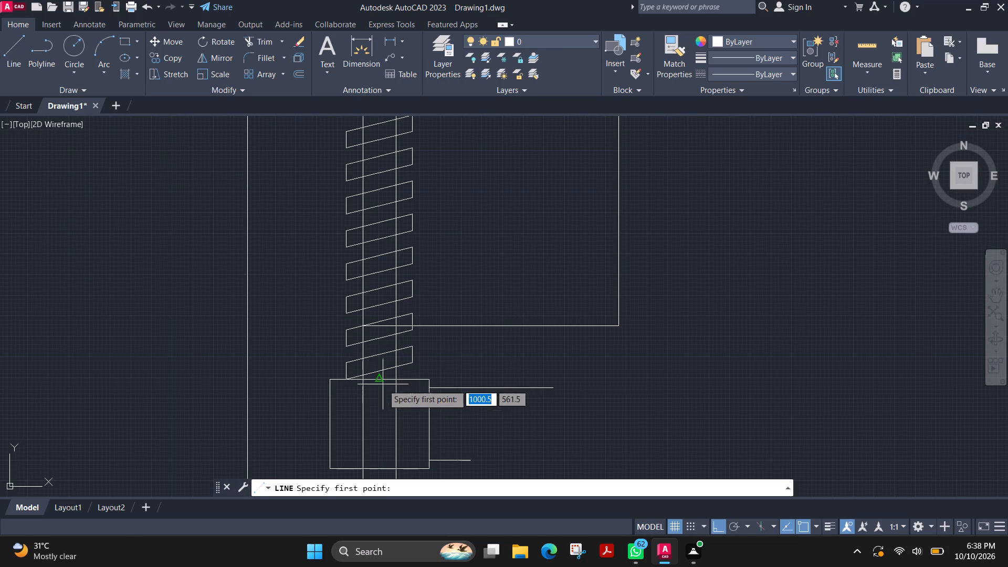
pyautogui.click(376, 380)
pyautogui.moveTo(367, 152); pyautogui.dragTo(367, 162, button='middle')
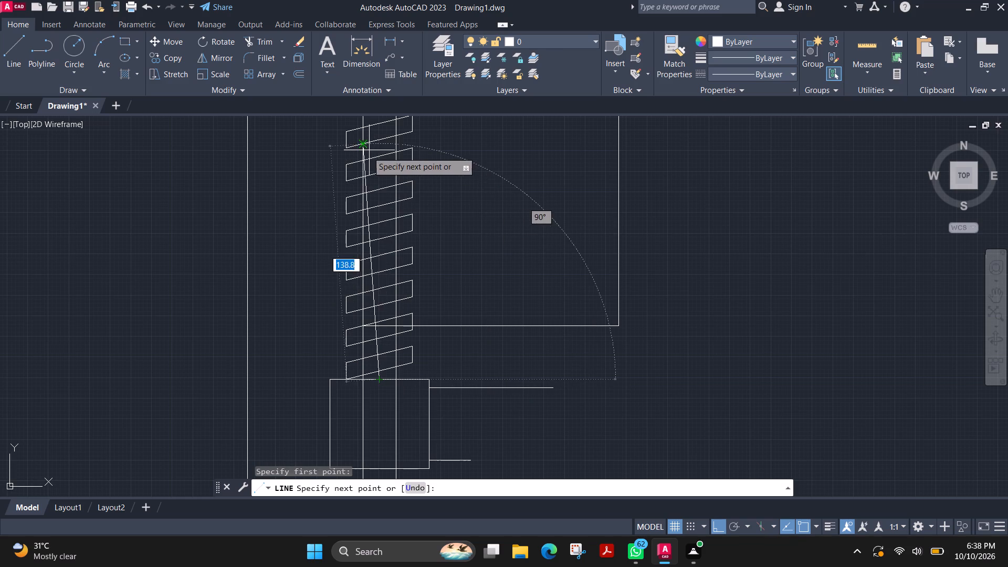
pyautogui.moveTo(367, 162); pyautogui.dragTo(361, 399, button='middle')
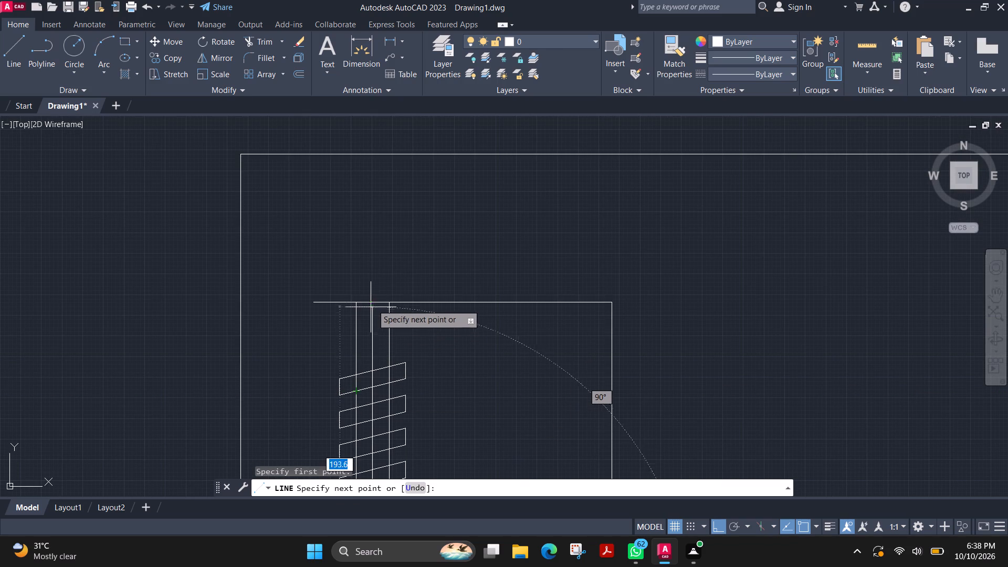
pyautogui.click(374, 304)
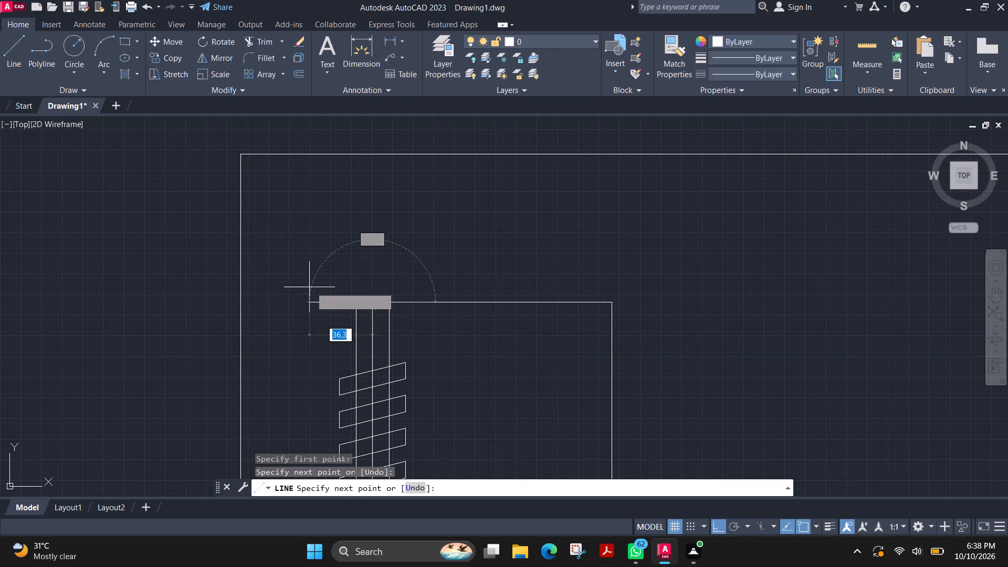
# Continue the line into a cap outline: 26.5 mm left, 16 mm down, 53 mm right, and back up perpendicular to the horizontal line.
pyautogui.scroll(3, 309, 287)
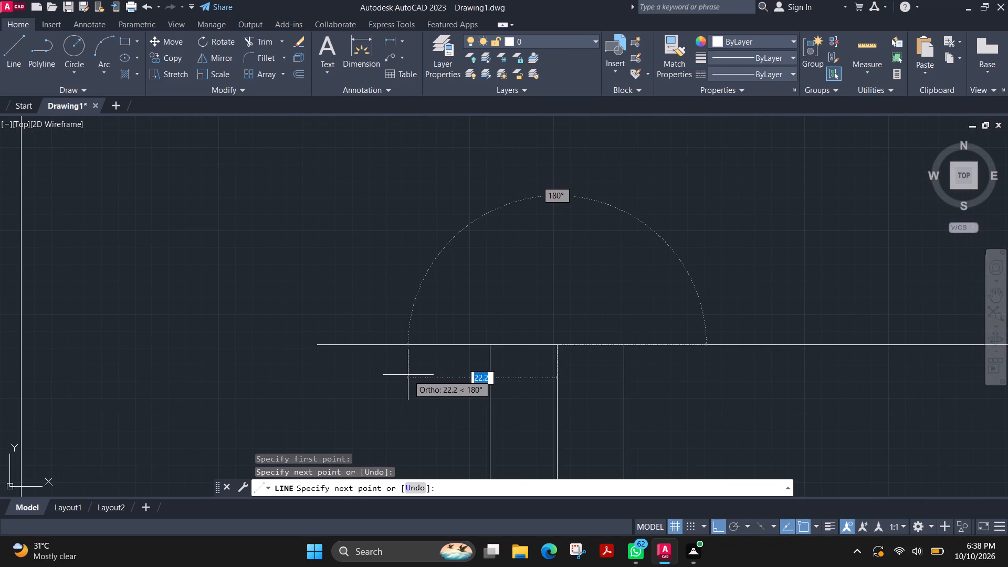
pyautogui.write('26.')
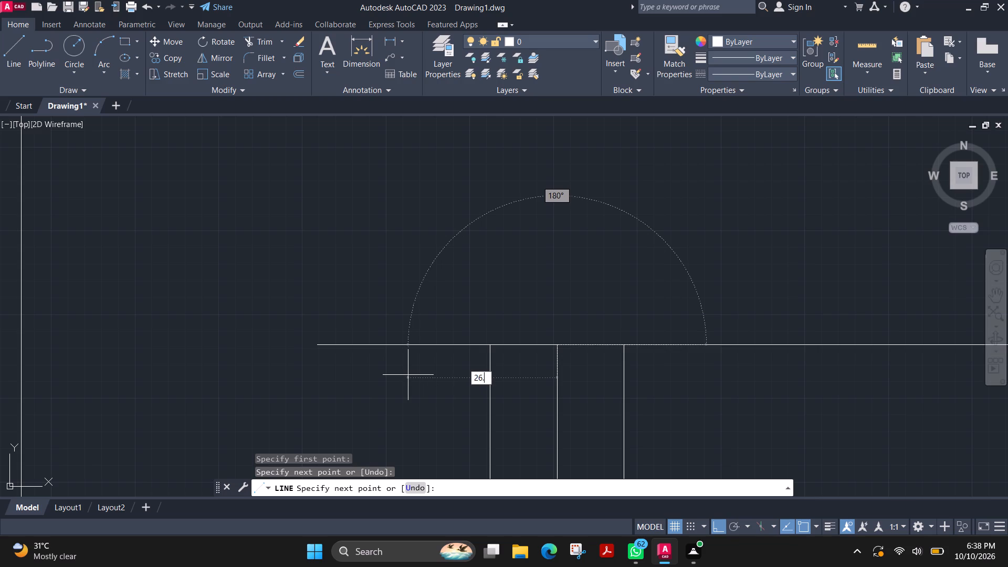
pyautogui.press('5')
pyautogui.press('Return')
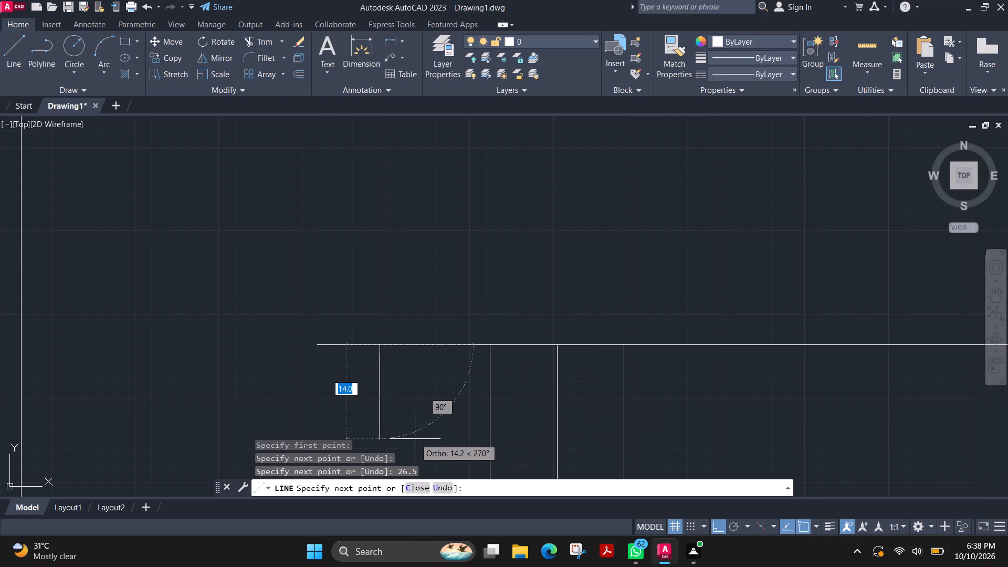
pyautogui.moveTo(420, 416); pyautogui.dragTo(408, 356, button='middle')
pyautogui.scroll(1, 420, 416)
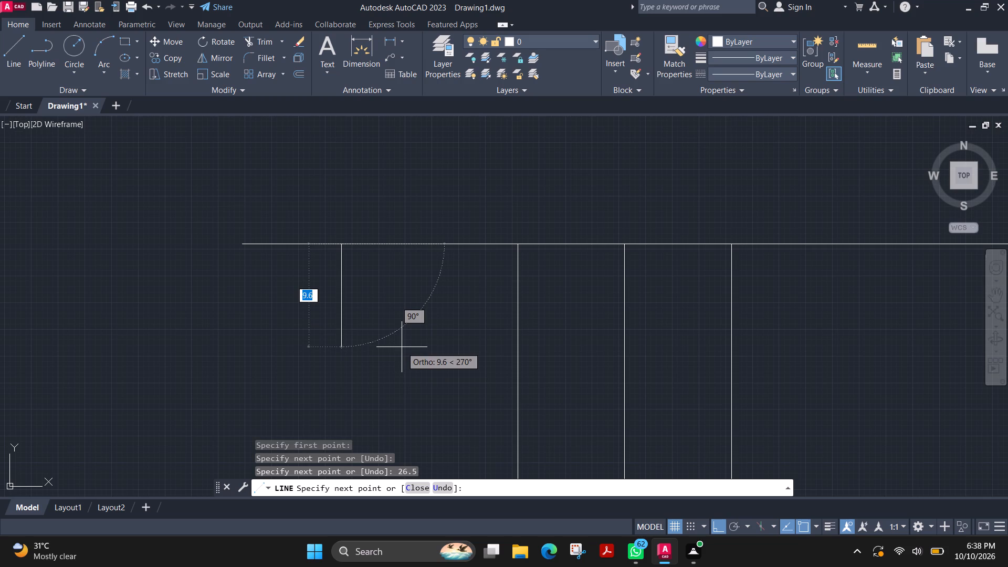
pyautogui.write('16')
pyautogui.press('Return')
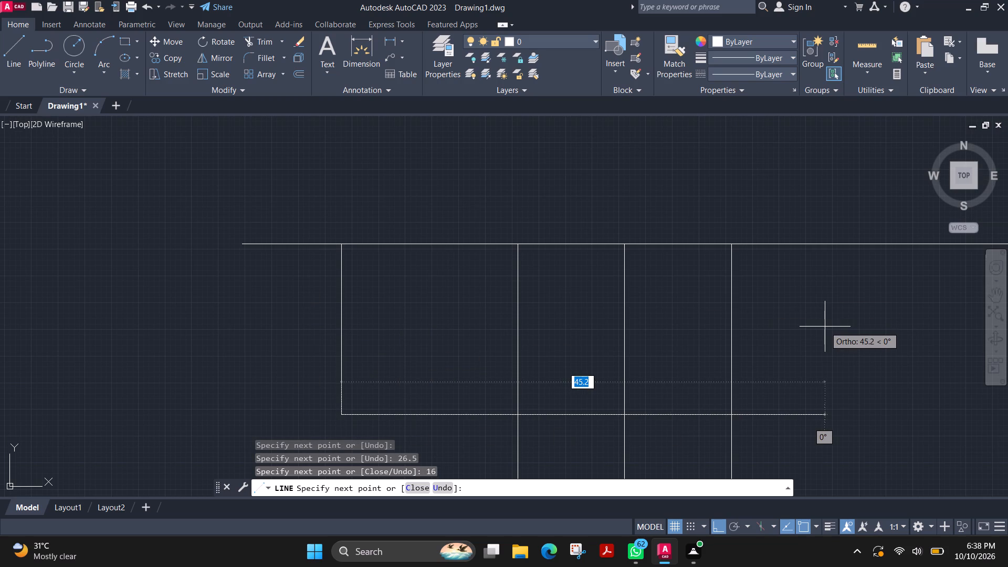
pyautogui.moveTo(825, 327); pyautogui.dragTo(661, 320, button='middle')
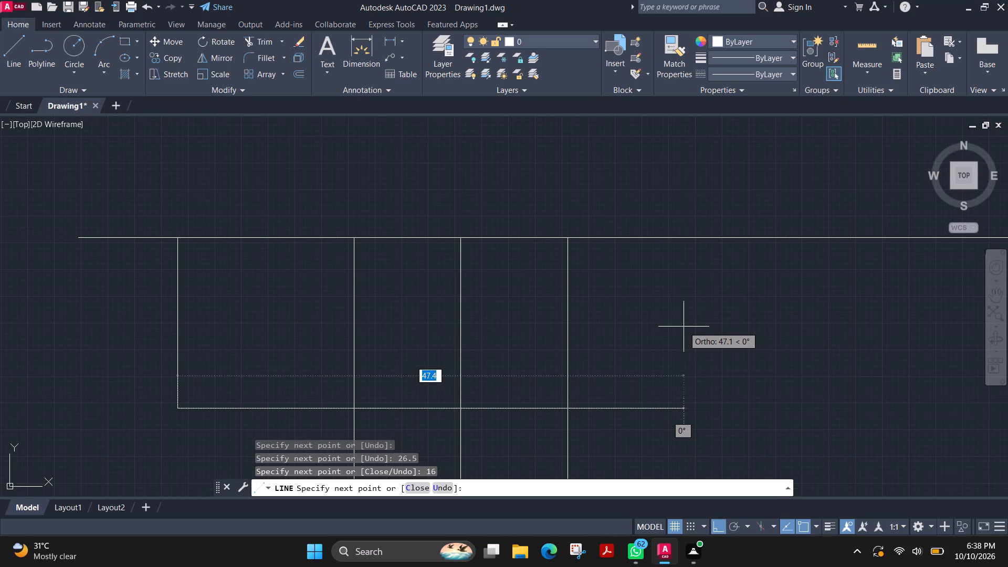
pyautogui.write('53')
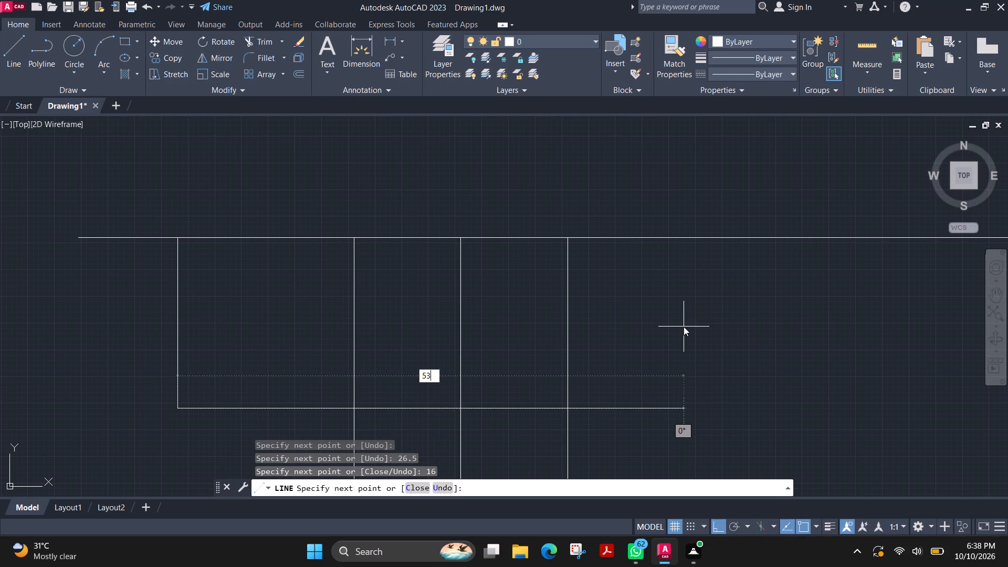
pyautogui.press('Return')
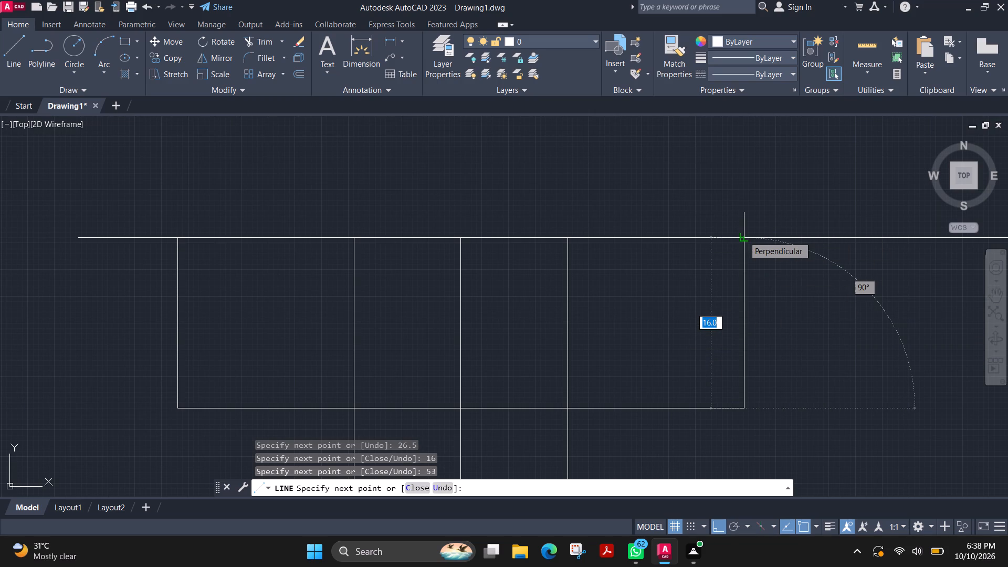
pyautogui.click(743, 236)
pyautogui.press('Escape')
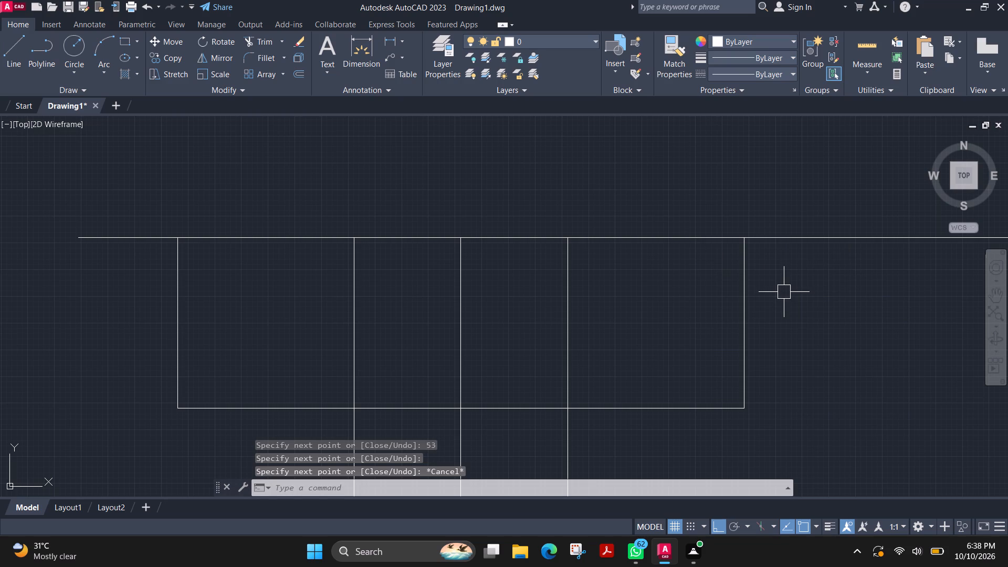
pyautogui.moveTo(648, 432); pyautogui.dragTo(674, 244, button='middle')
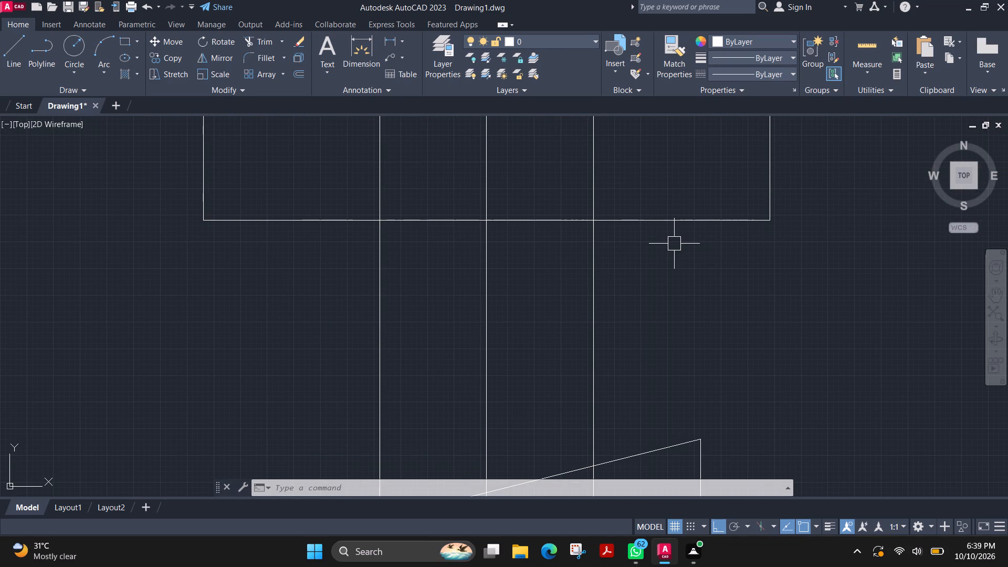
# Calculate 45/2 with the CAL command.
pyautogui.write('cal')
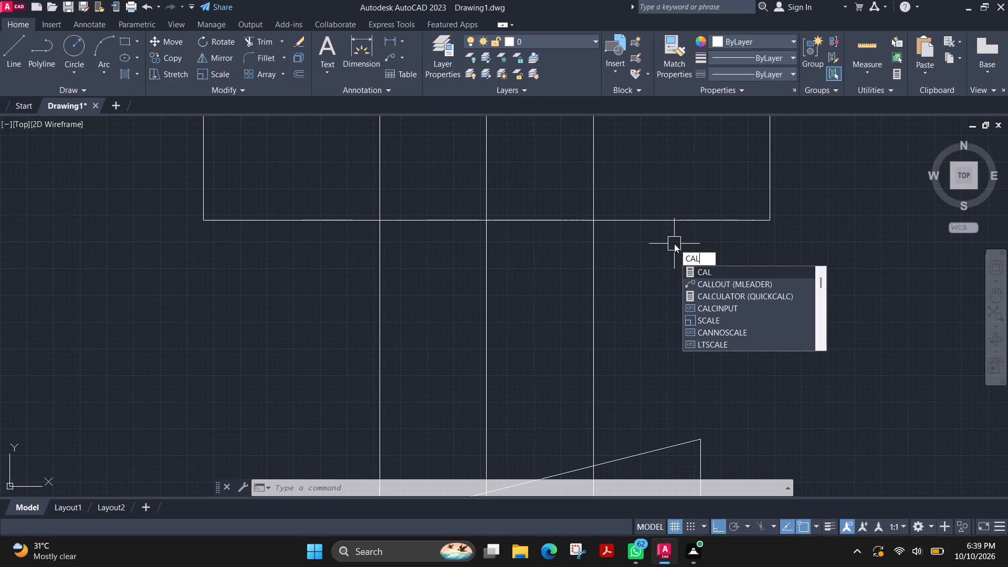
pyautogui.press('Return')
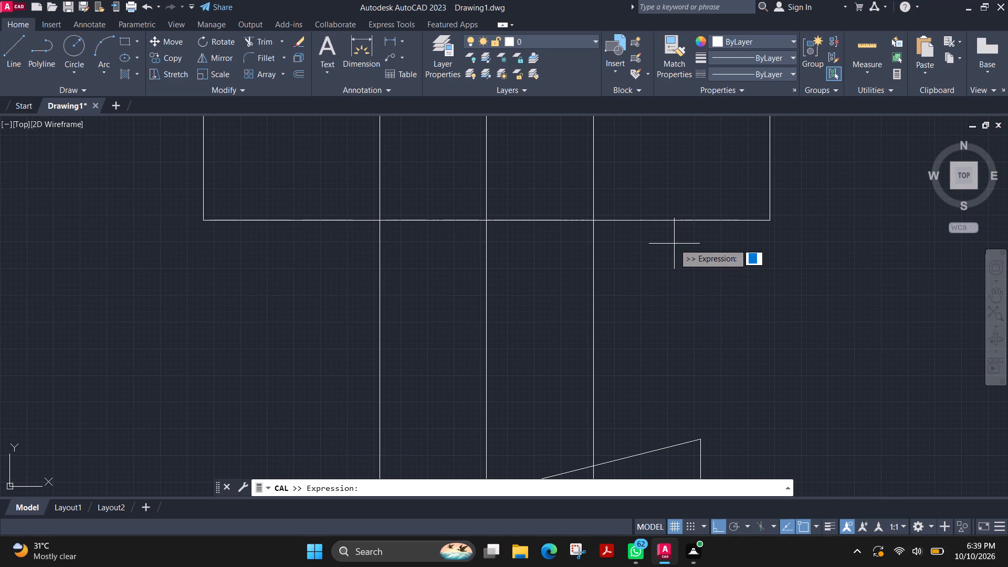
pyautogui.write('45/')
pyautogui.press('2')
pyautogui.press('Return')
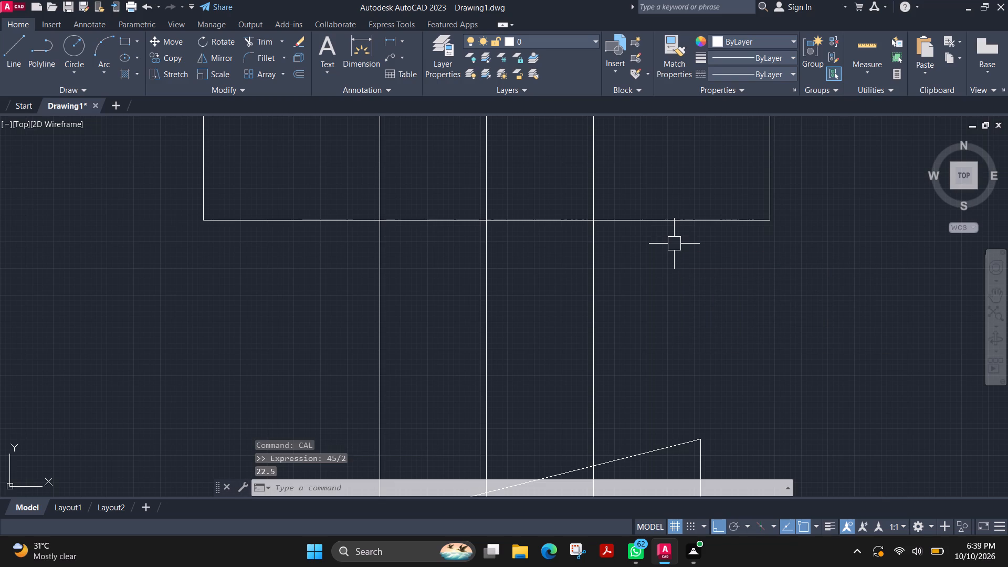
# Draw lines from the midpoint of the cap's bottom edge: 10 mm down, 22.5 mm left, 45 mm right, and up to the cap's lower right corner.
pyautogui.click(13, 57)
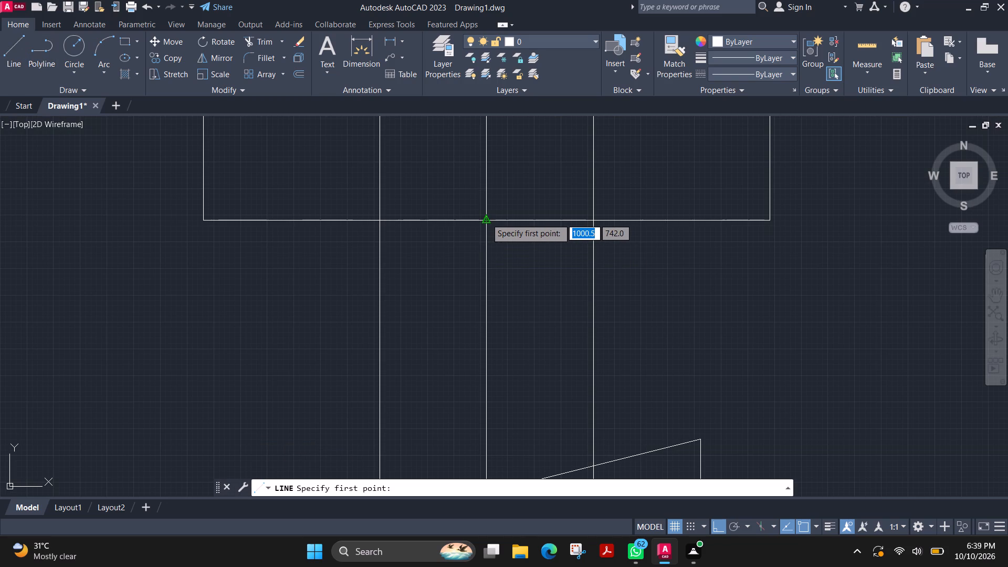
pyautogui.click(486, 221)
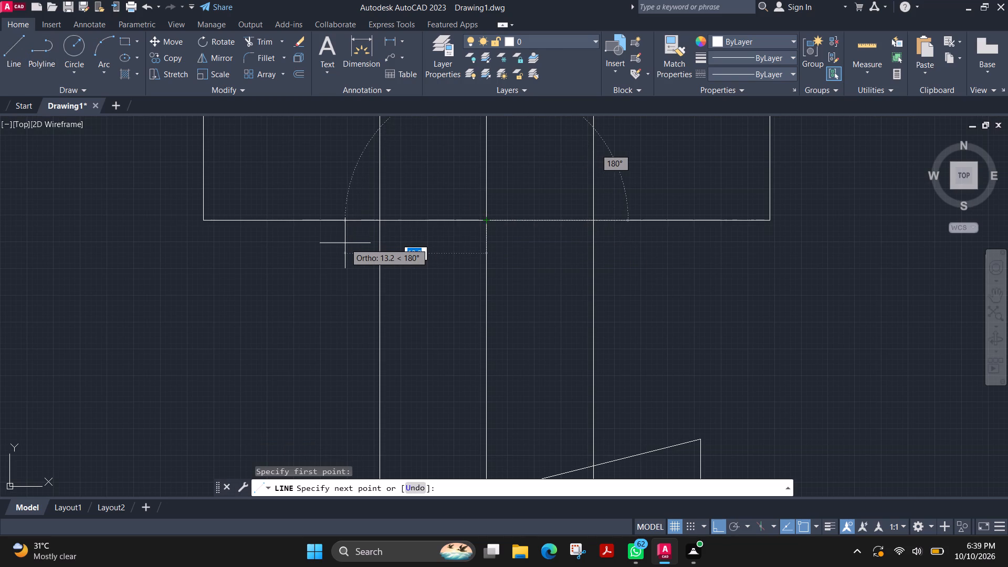
pyautogui.write('10')
pyautogui.press('Return')
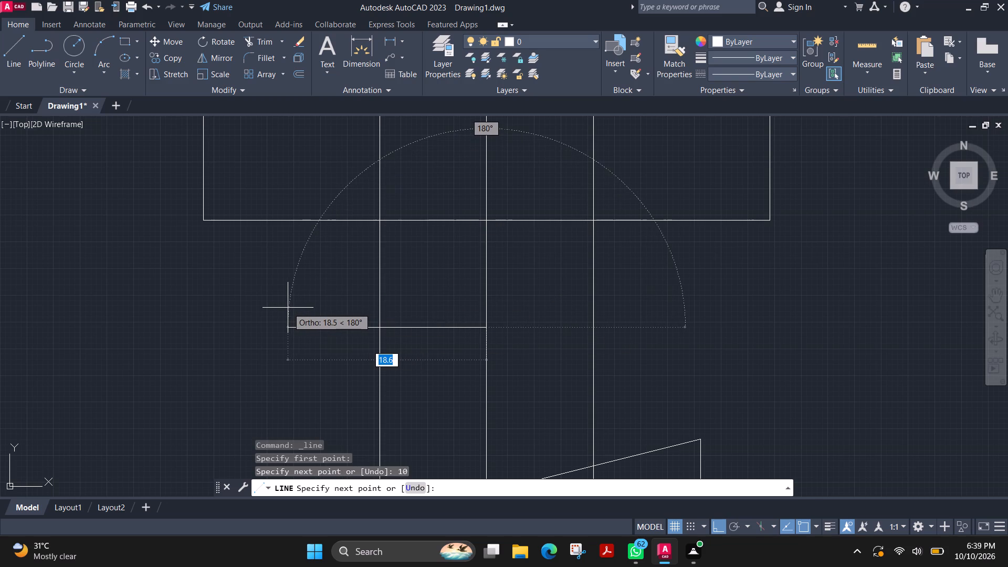
pyautogui.write('22.5')
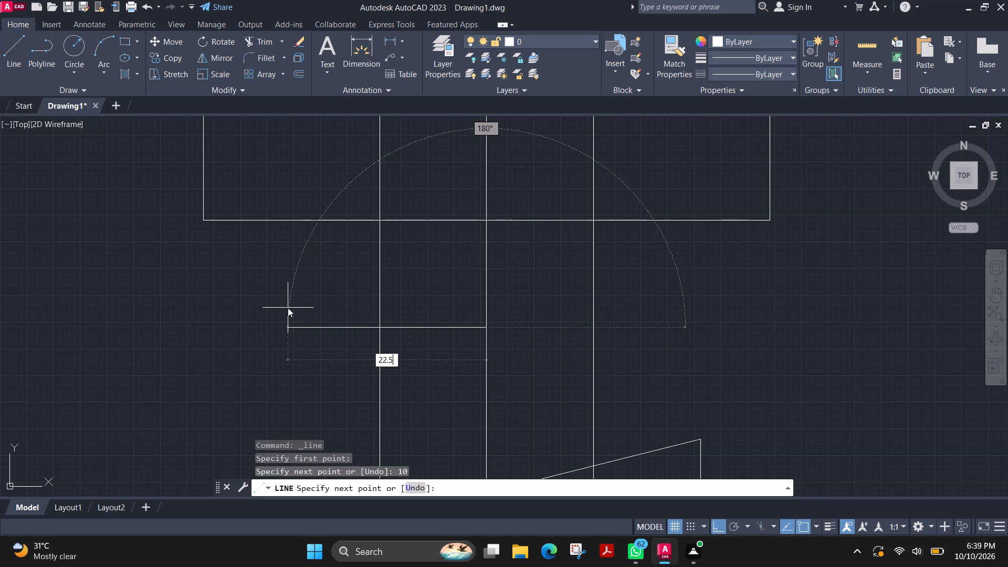
pyautogui.press('Return')
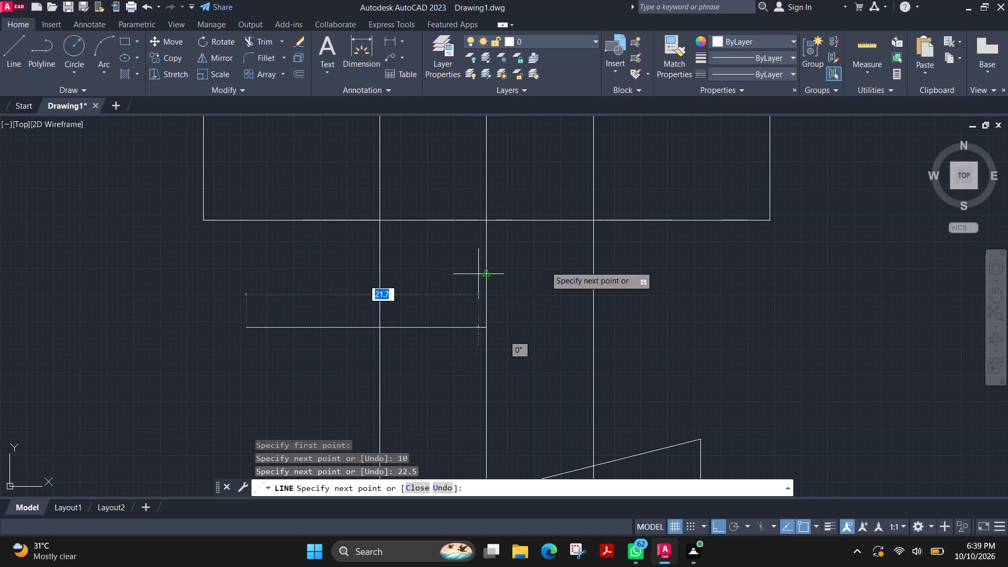
pyautogui.write('45')
pyautogui.press('Return')
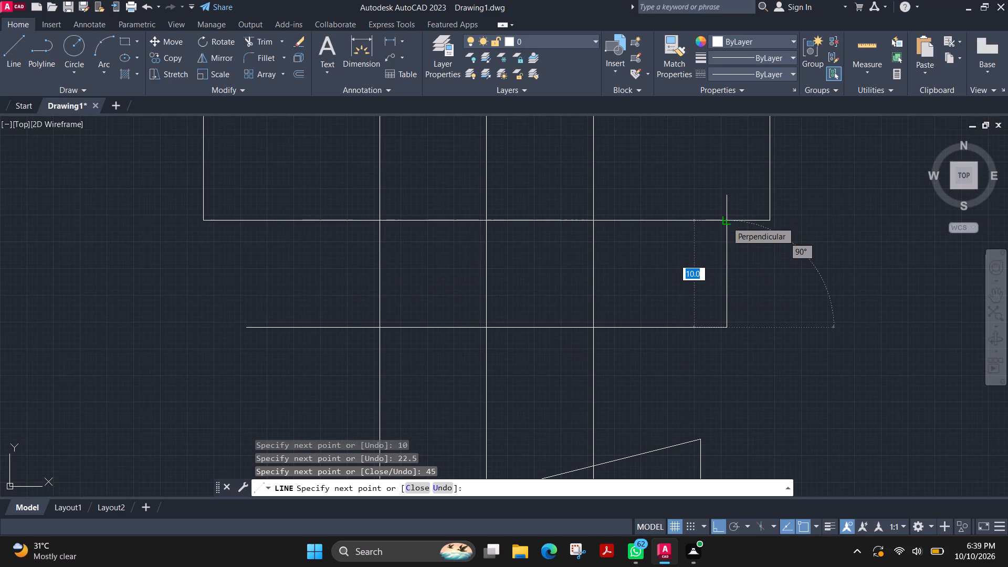
pyautogui.click(770, 220)
pyautogui.press('Escape')
# Close the taper's left side with a line from the 45 mm edge's left end to the cap's lower left corner.
pyautogui.press('space')
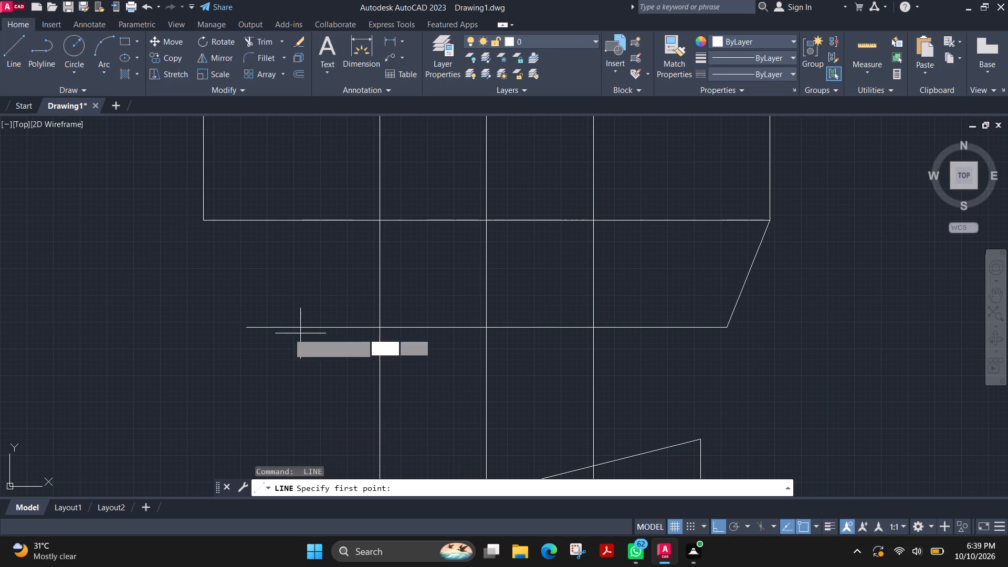
pyautogui.click(244, 327)
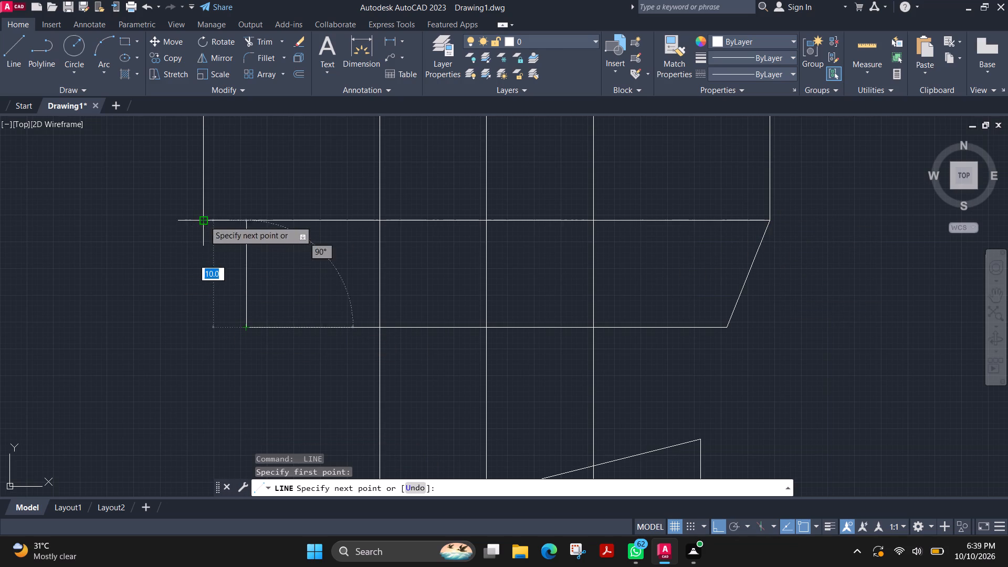
pyautogui.click(204, 220)
pyautogui.press('Escape')
# Draw a collar under the taper: 10 mm down from its lower left corner, 45 mm right, and back up to its lower right corner.
pyautogui.scroll(-1, 566, 350)
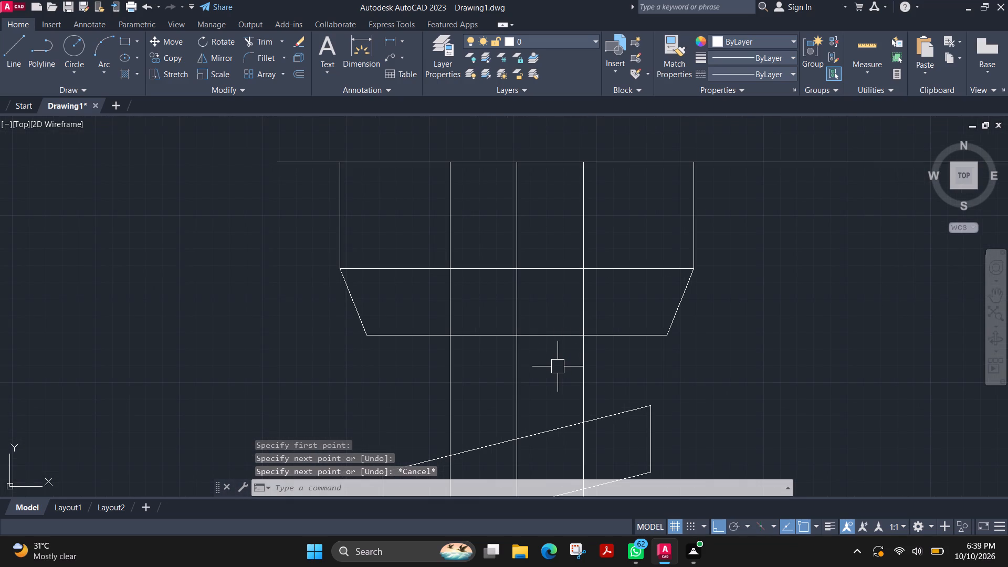
pyautogui.moveTo(547, 326); pyautogui.dragTo(530, 247, button='middle')
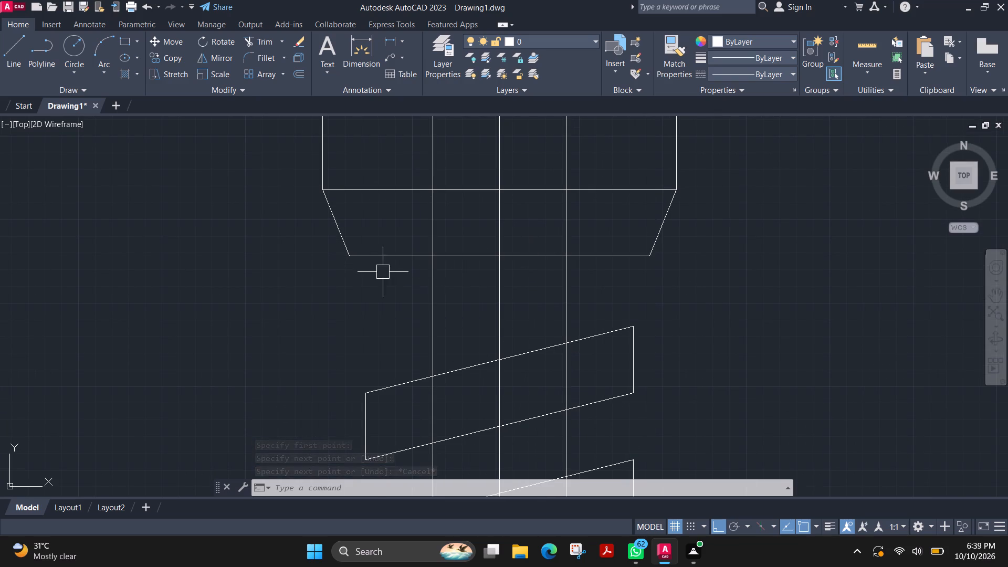
pyautogui.press('space')
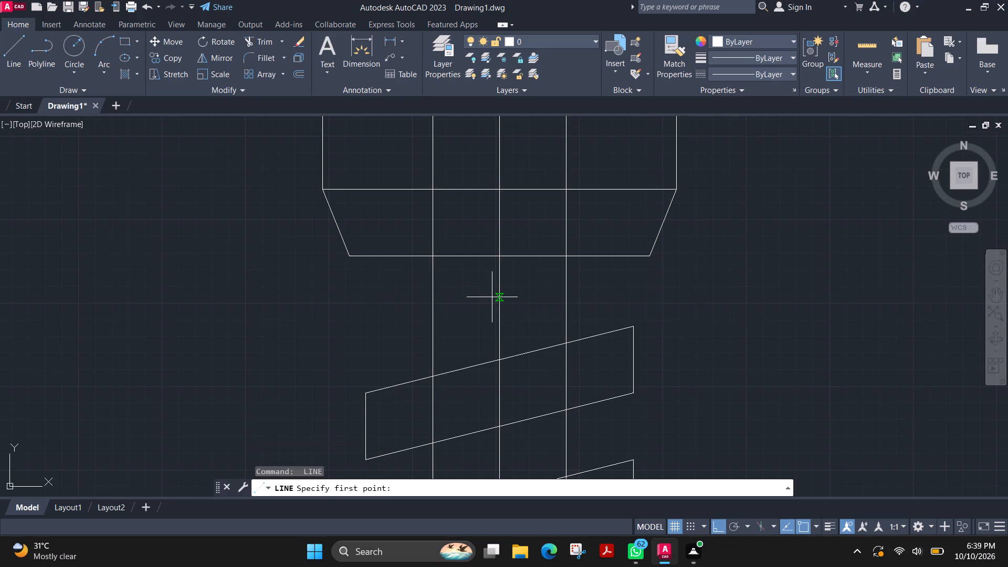
pyautogui.click(345, 256)
pyautogui.write('10')
pyautogui.press('Return')
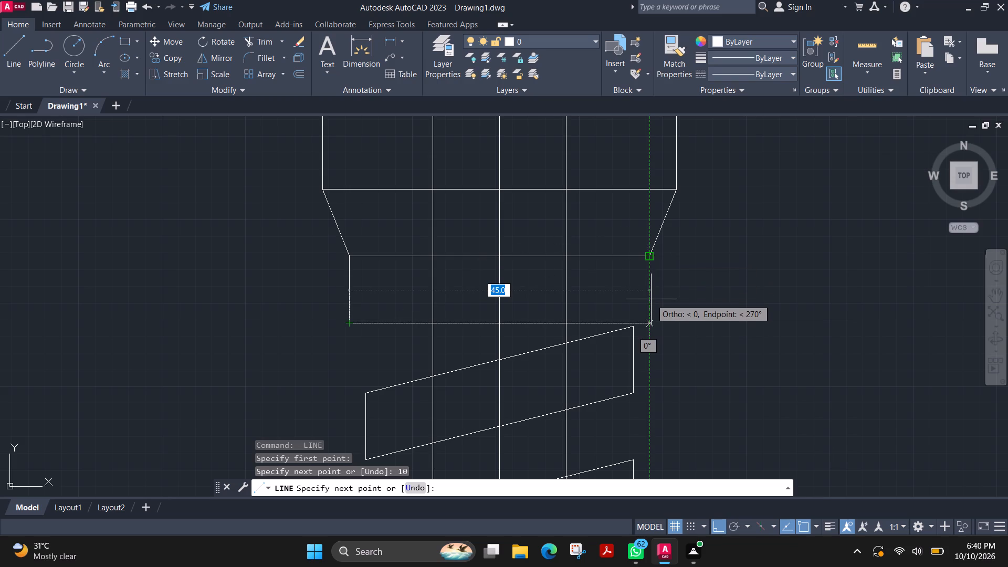
pyautogui.write('45')
pyautogui.press('Return')
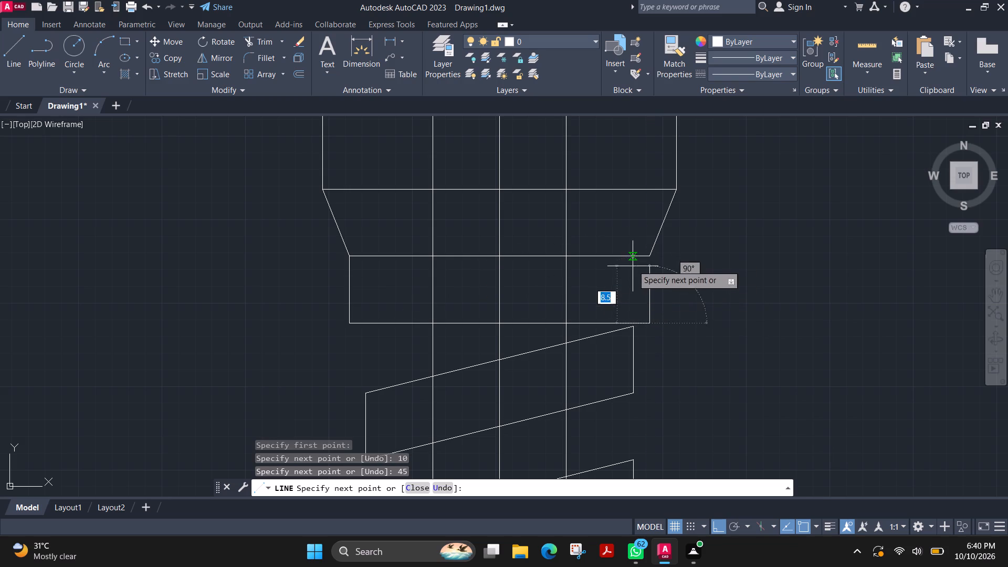
pyautogui.click(651, 256)
pyautogui.press('Escape')
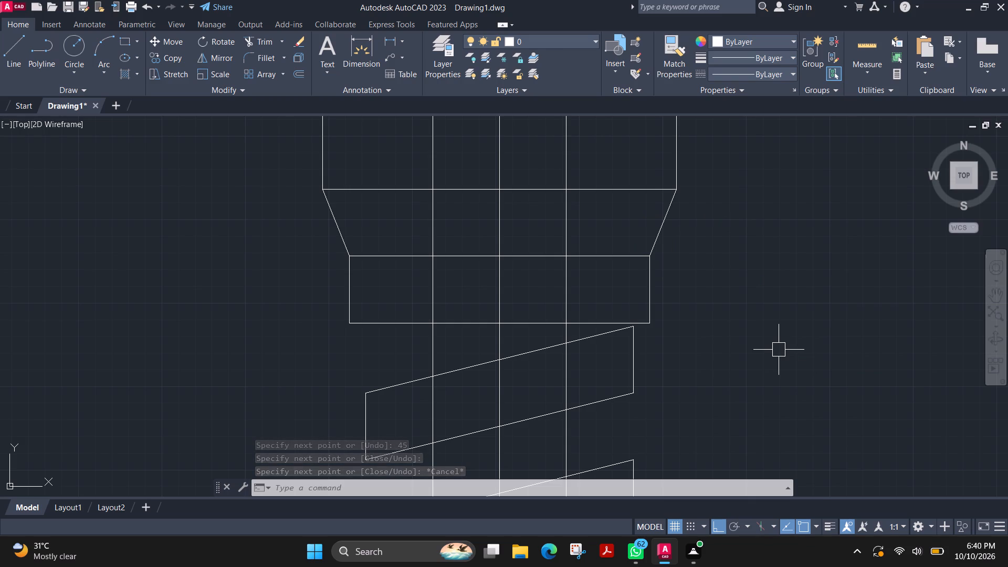
# Dimension the vertical frame line to the right of the spring, placing the dimension outside the frame.
pyautogui.scroll(-2, 750, 364)
pyautogui.moveTo(755, 359); pyautogui.dragTo(753, 358, button='middle')
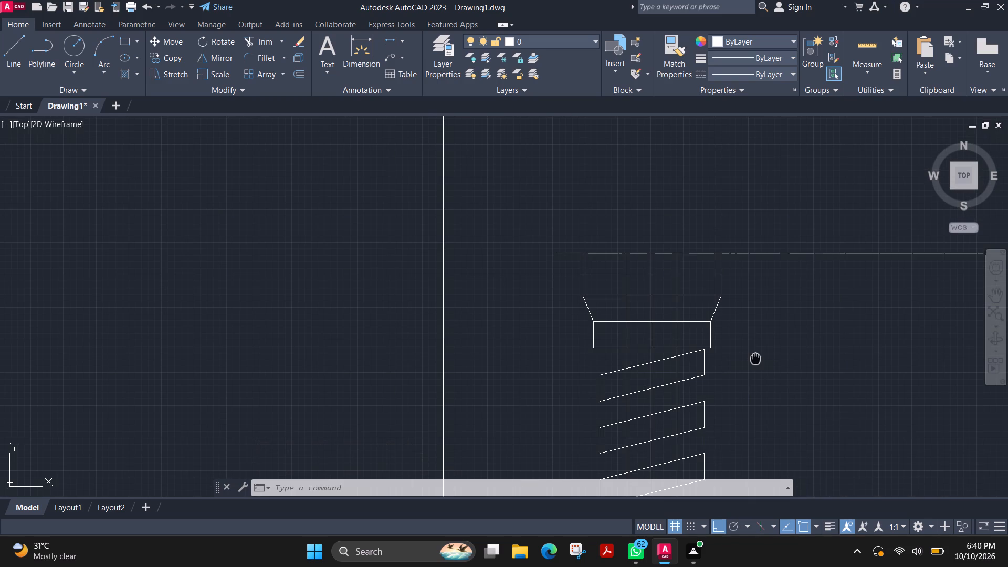
pyautogui.moveTo(753, 358); pyautogui.dragTo(631, 277, button='middle')
pyautogui.scroll(-1, 685, 232)
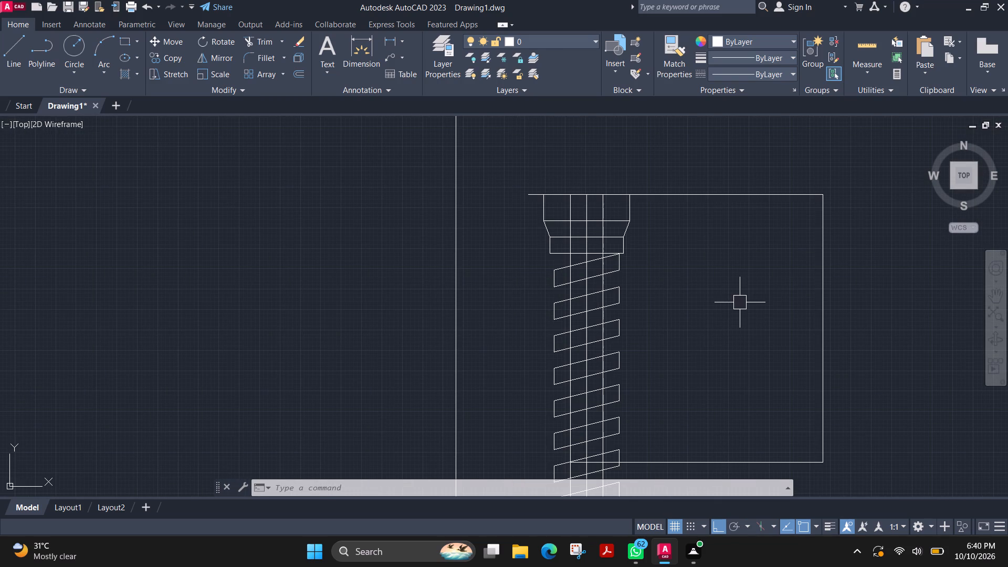
pyautogui.click(365, 64)
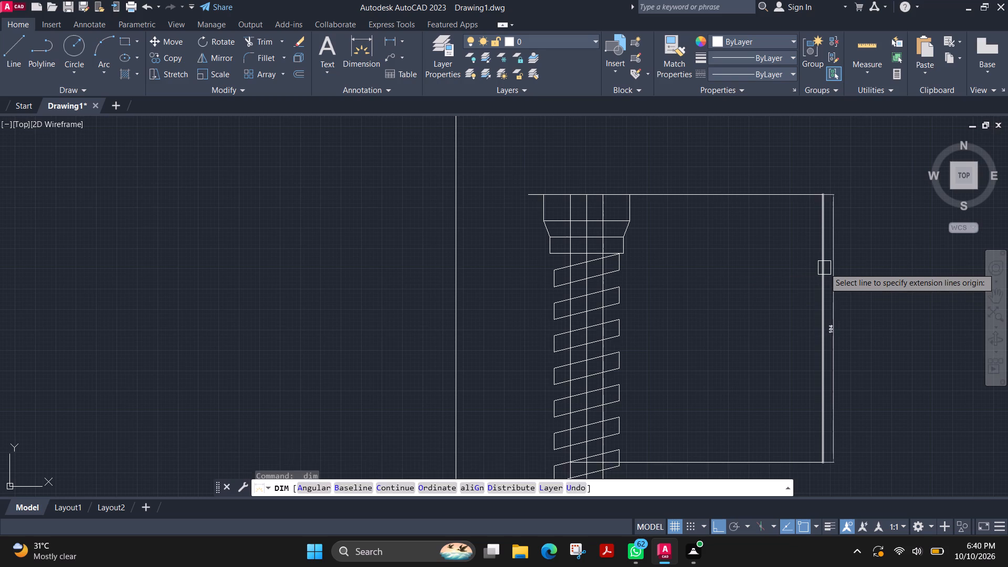
pyautogui.click(824, 267)
pyautogui.click(858, 302)
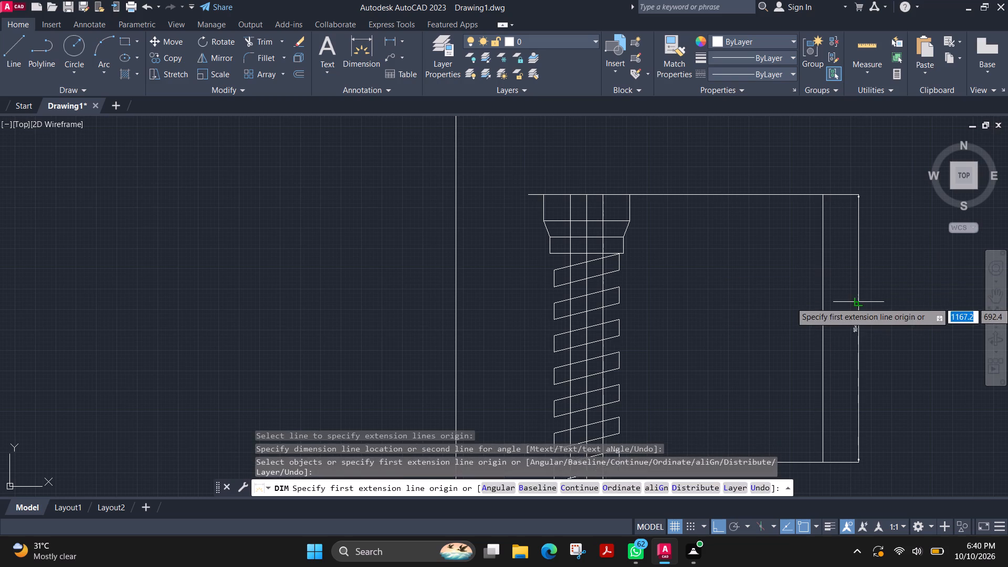
pyautogui.scroll(3, 858, 302)
pyautogui.moveTo(870, 405); pyautogui.dragTo(866, 154, button='middle')
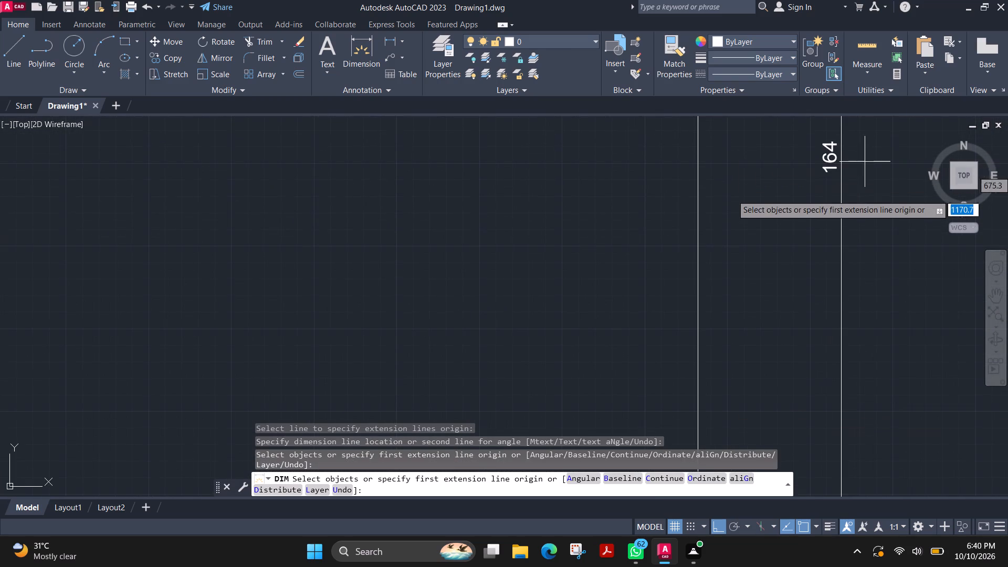
pyautogui.scroll(-3, 861, 201)
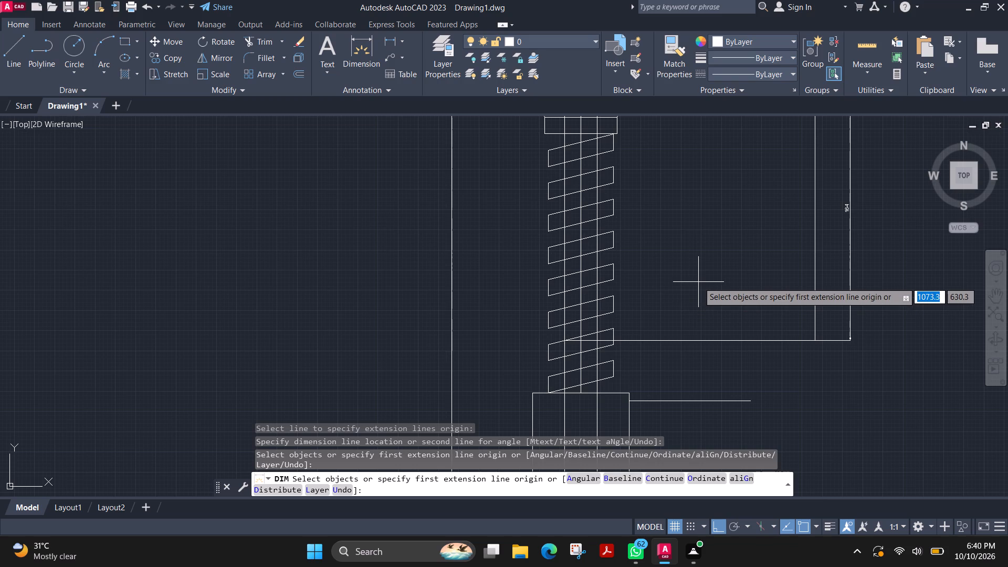
pyautogui.scroll(-1, 729, 289)
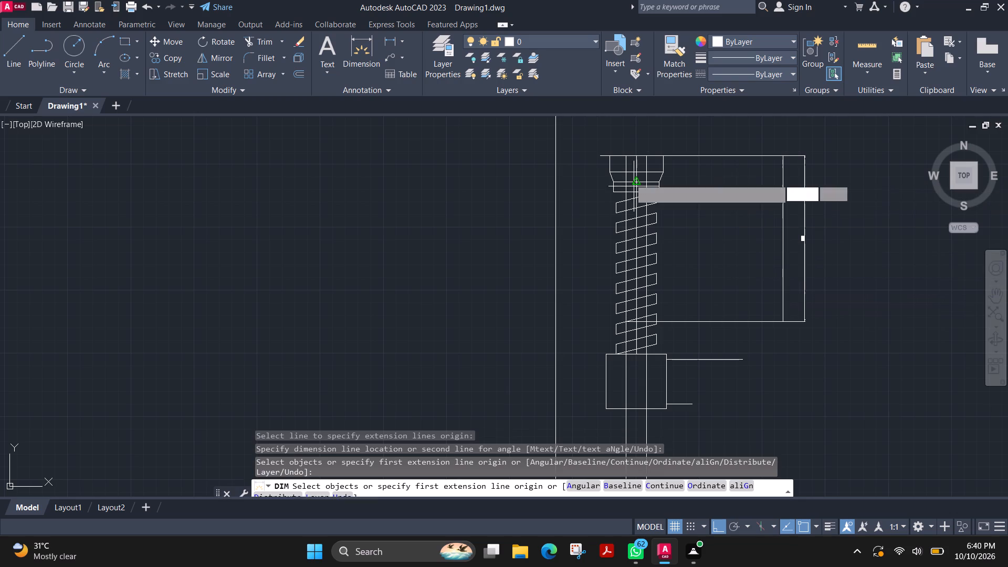
pyautogui.scroll(2, 684, 201)
pyautogui.moveTo(683, 179); pyautogui.dragTo(673, 270, button='middle')
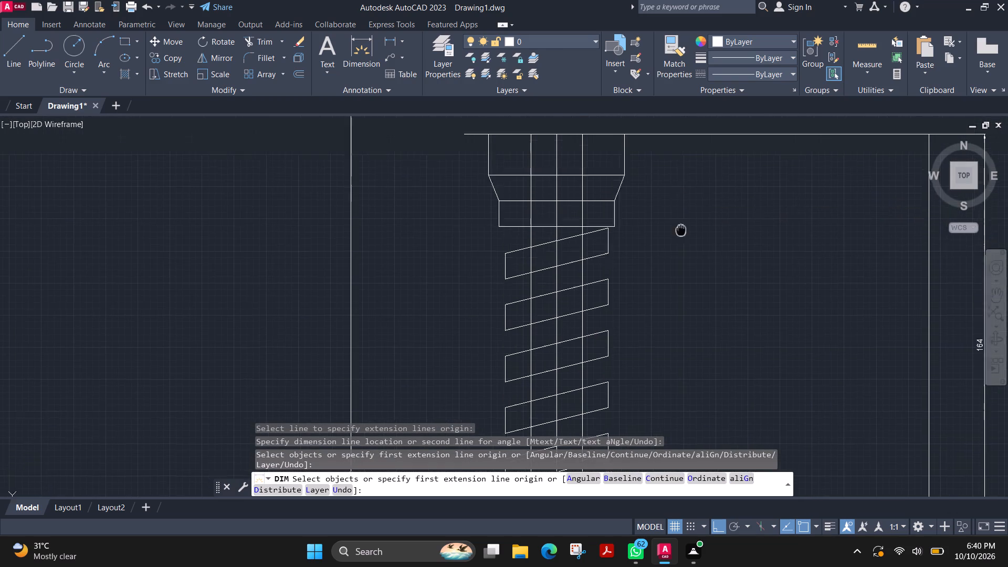
pyautogui.moveTo(673, 270); pyautogui.dragTo(673, 270, button='middle')
pyautogui.press('Escape')
# Move the cap, taper, collar, frame lines and dimension straight up until the lower frame line meets the coil edge at the centre line.
pyautogui.click(443, 150)
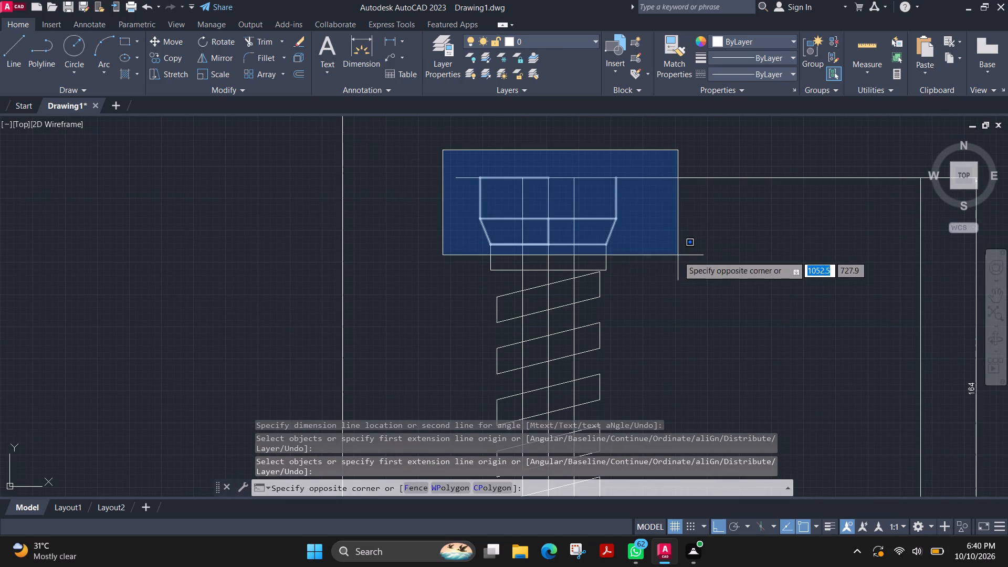
pyautogui.click(692, 281)
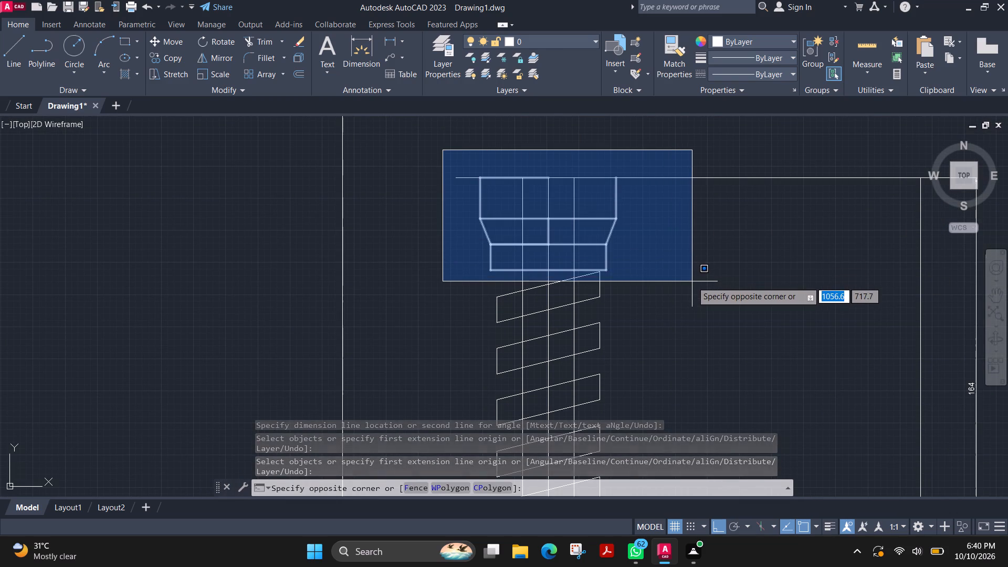
pyautogui.scroll(-1, 691, 243)
pyautogui.moveTo(708, 274); pyautogui.dragTo(668, 234, button='middle')
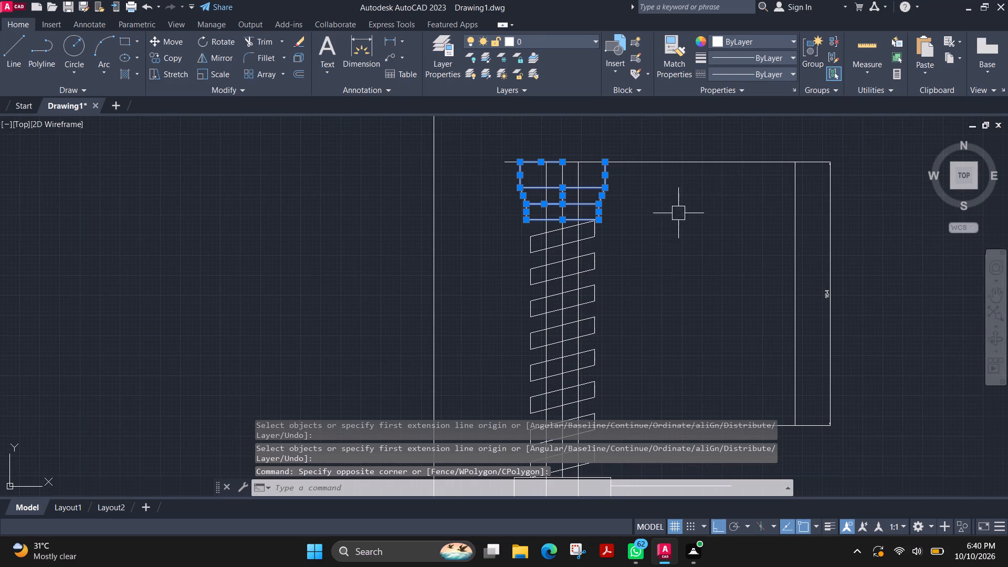
pyautogui.click(726, 191)
pyautogui.click(683, 149)
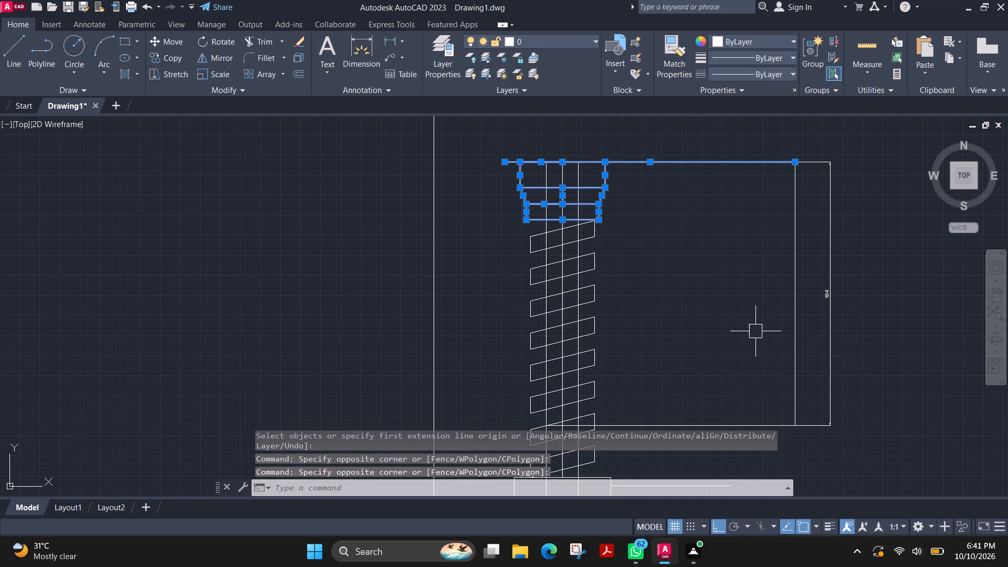
pyautogui.click(847, 441)
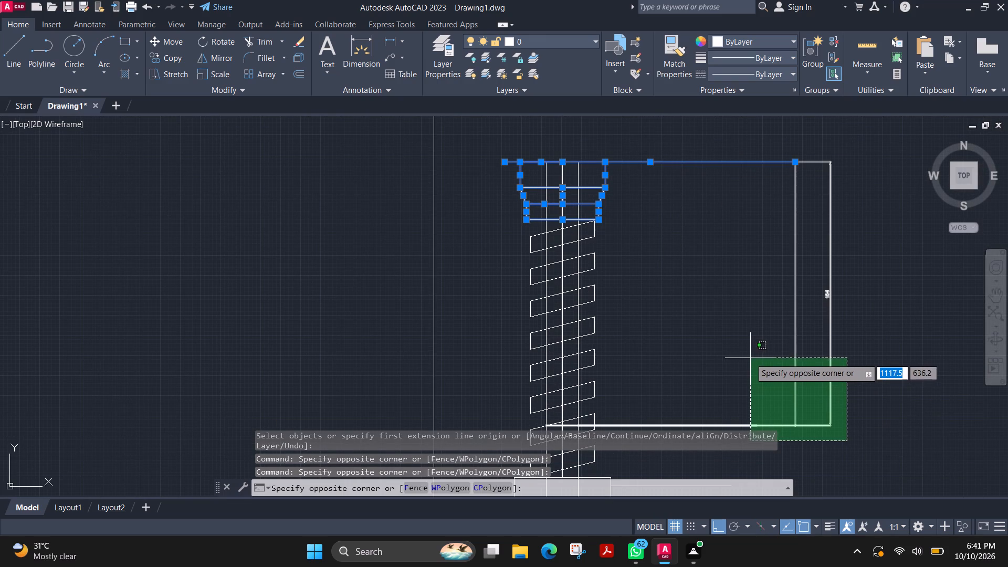
pyautogui.click(740, 343)
pyautogui.moveTo(685, 356); pyautogui.dragTo(699, 251, button='middle')
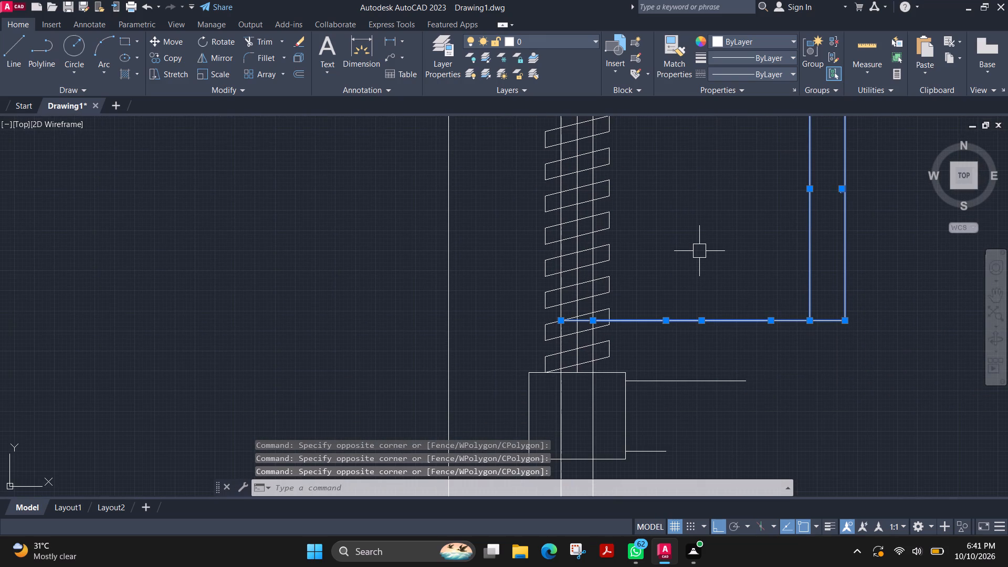
pyautogui.press('m')
pyautogui.press('Return')
pyautogui.scroll(3, 584, 321)
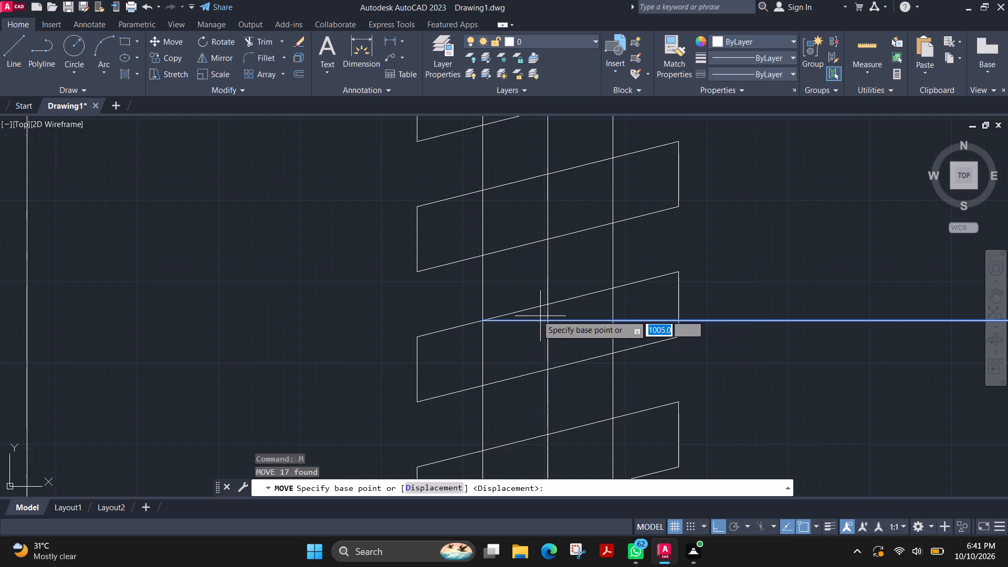
pyautogui.scroll(2, 545, 325)
pyautogui.click(547, 316)
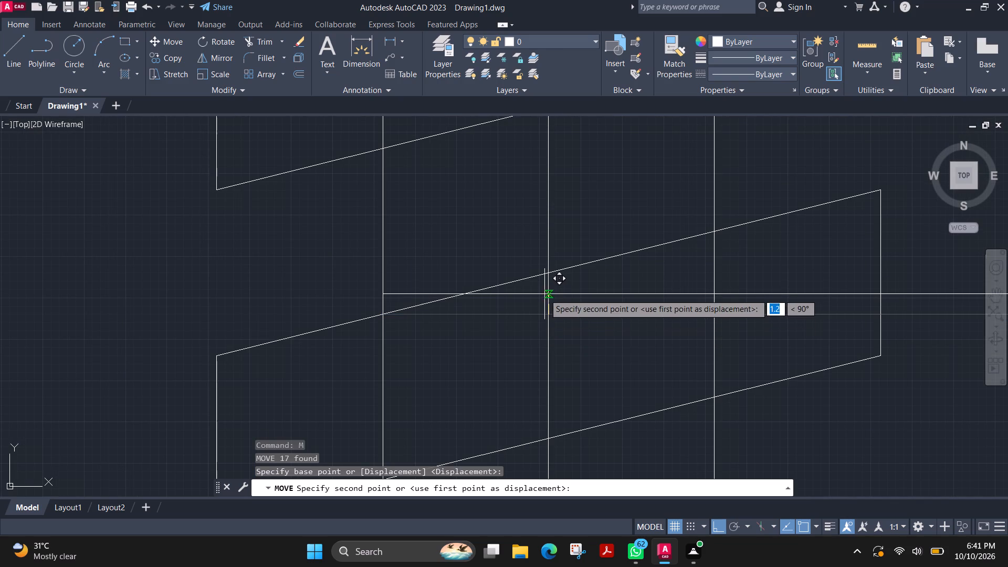
pyautogui.click(549, 275)
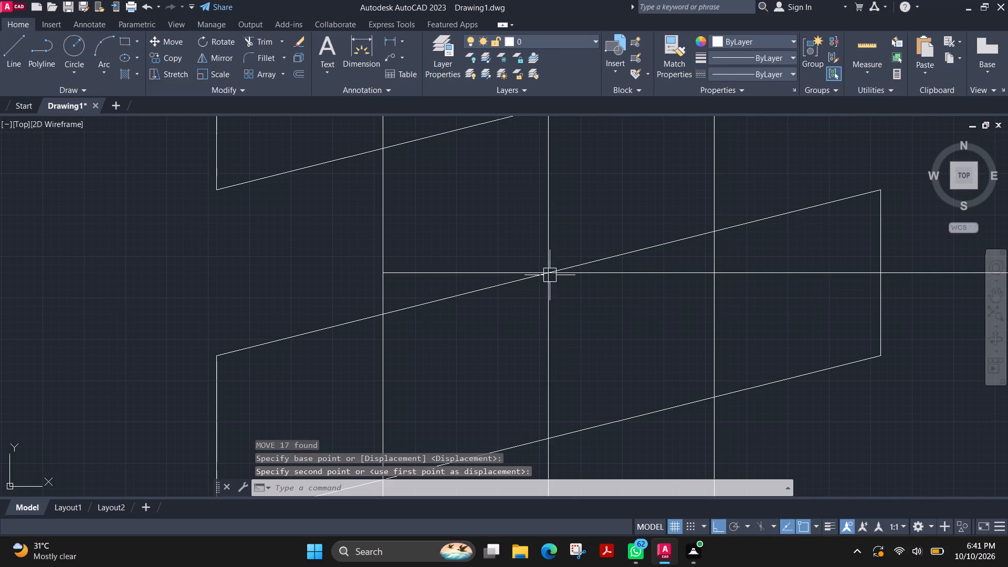
# Trim away the post lines, centre line and horizontal dividing lines inside the cap, taper and collar, leaving only their outer outline.
pyautogui.scroll(-3, 664, 297)
pyautogui.scroll(-1, 734, 201)
pyautogui.moveTo(734, 201); pyautogui.dragTo(705, 442, button='middle')
pyautogui.moveTo(729, 209); pyautogui.dragTo(720, 286, button='middle')
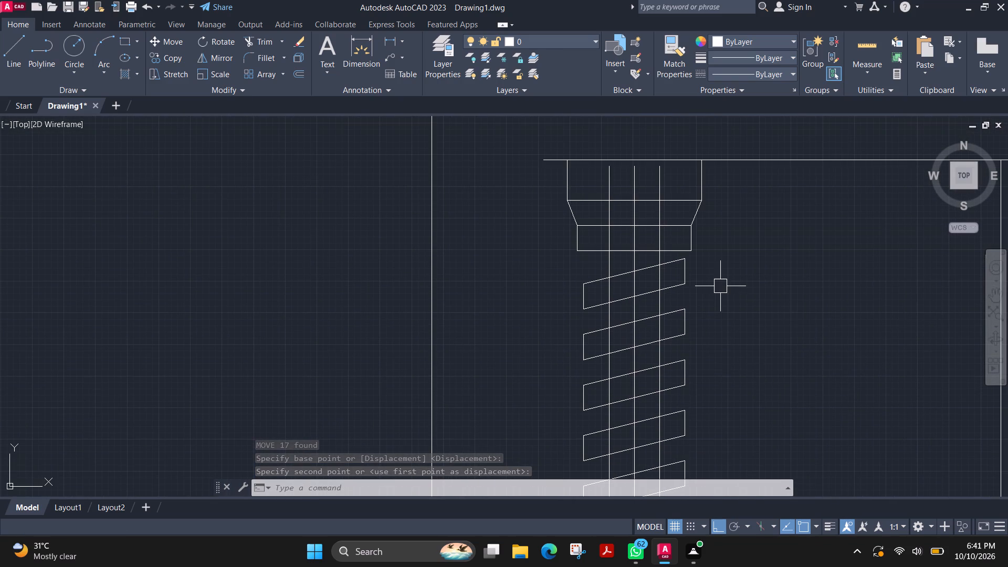
pyautogui.scroll(-1, 720, 286)
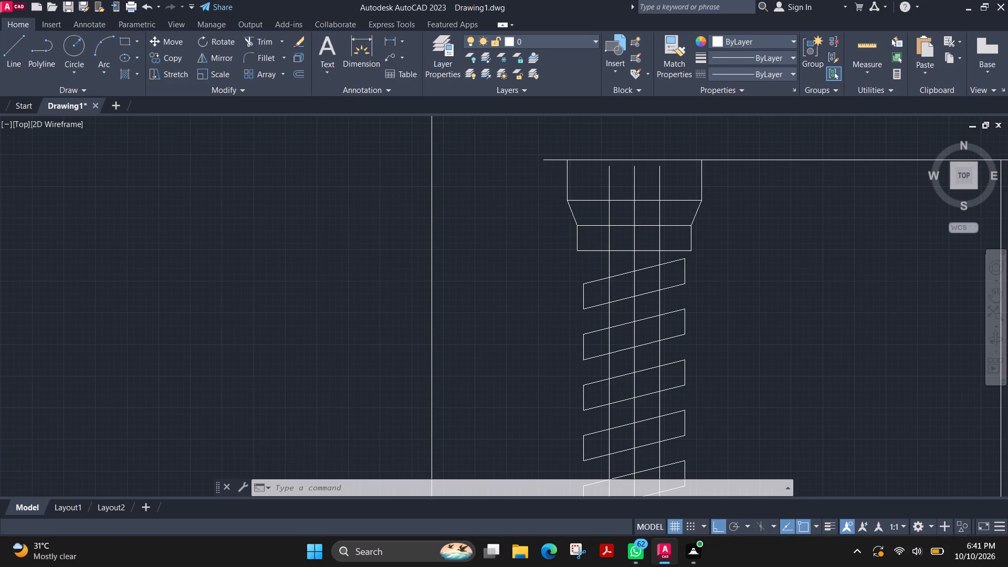
pyautogui.scroll(2, 653, 225)
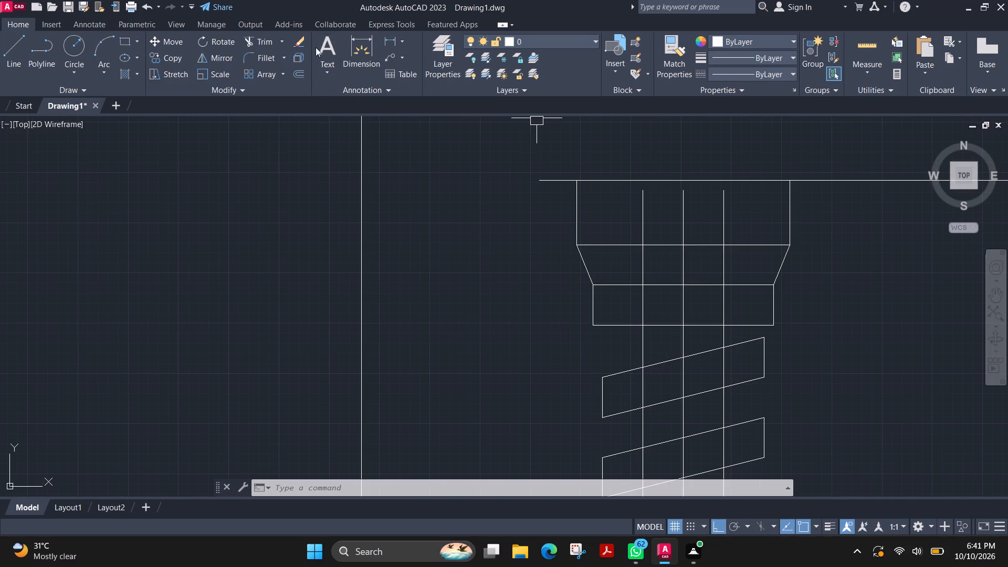
pyautogui.click(255, 37)
pyautogui.moveTo(756, 216); pyautogui.dragTo(644, 221)
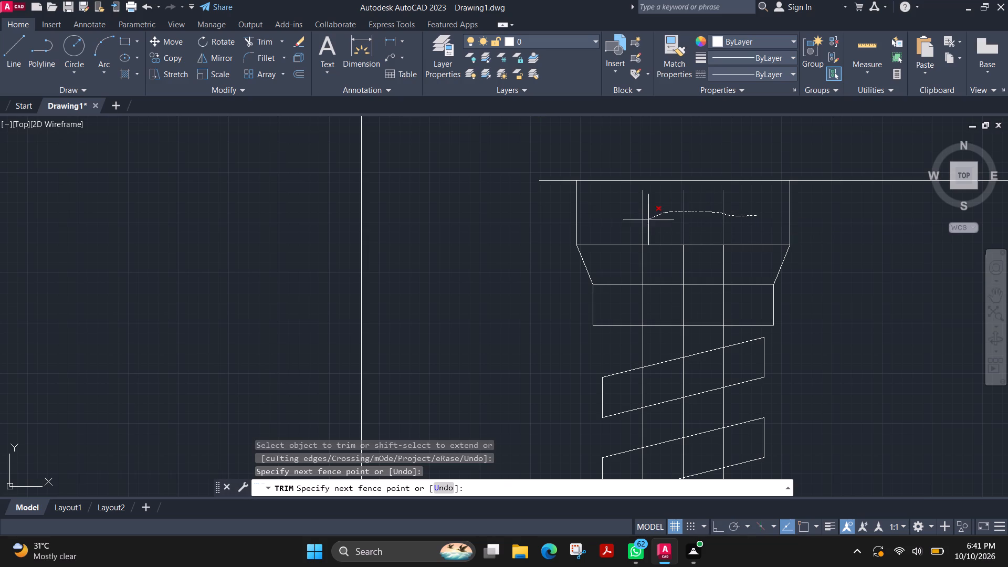
pyautogui.moveTo(644, 221); pyautogui.dragTo(623, 277)
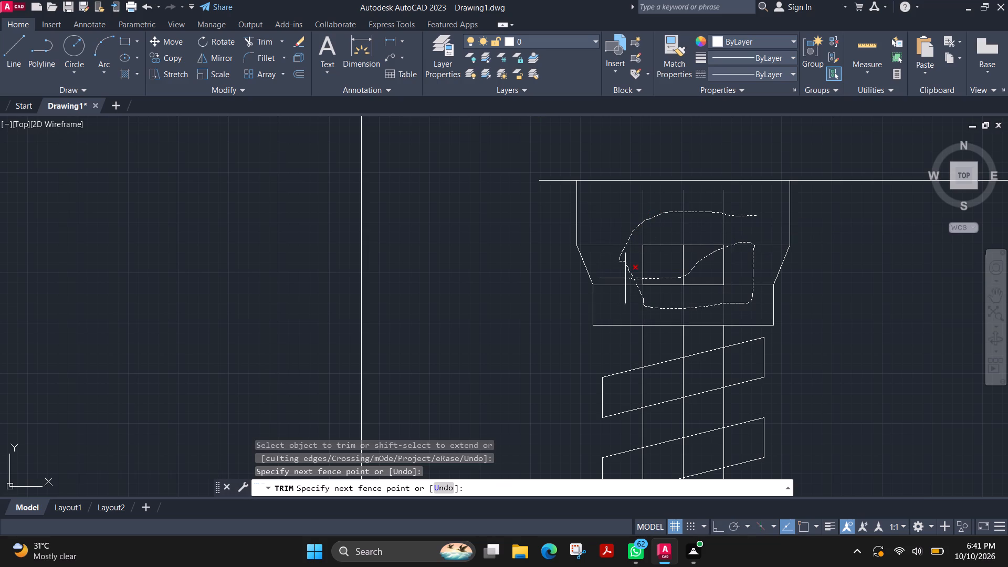
pyautogui.moveTo(623, 277); pyautogui.dragTo(693, 233)
pyautogui.moveTo(686, 245); pyautogui.dragTo(687, 298)
pyautogui.scroll(-1, 655, 262)
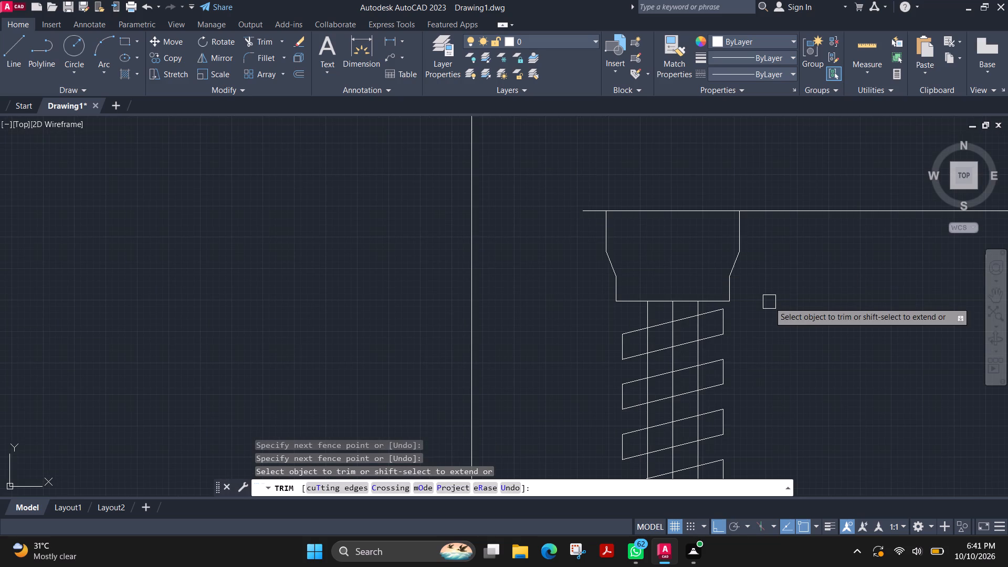
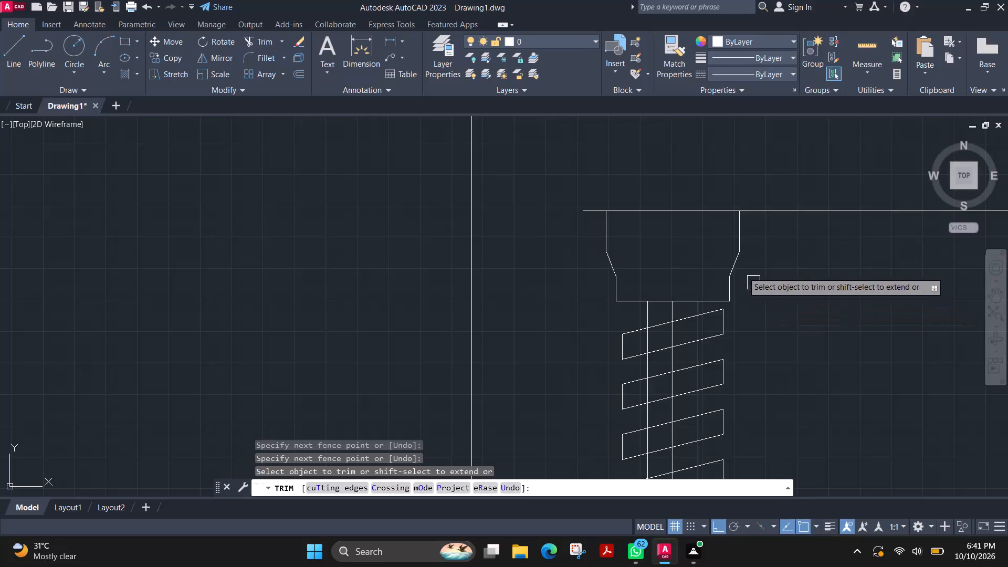
# Redraw the two horizontal dividing lines, one between the cap and taper and one between the taper and collar.
pyautogui.press('Escape')
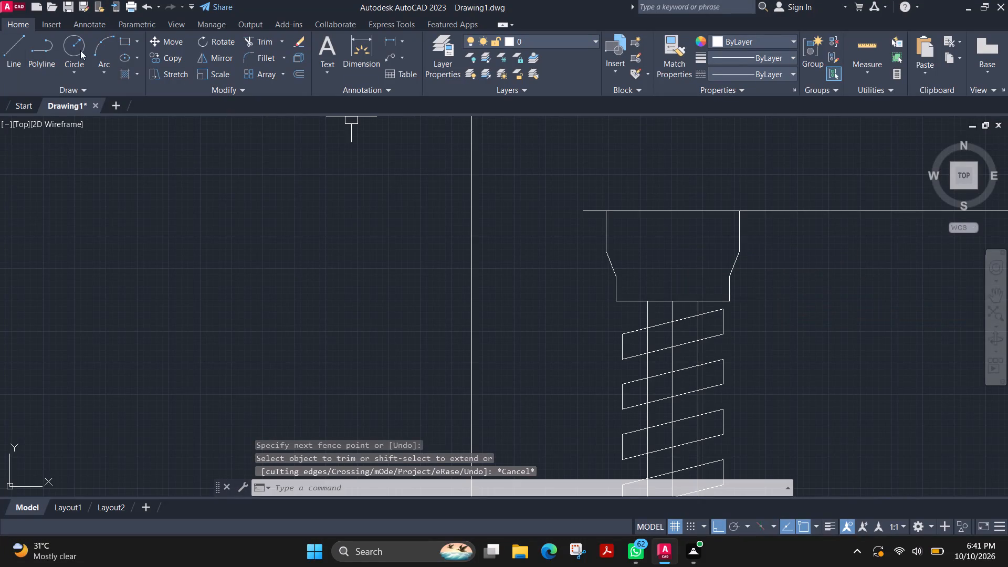
pyautogui.click(8, 55)
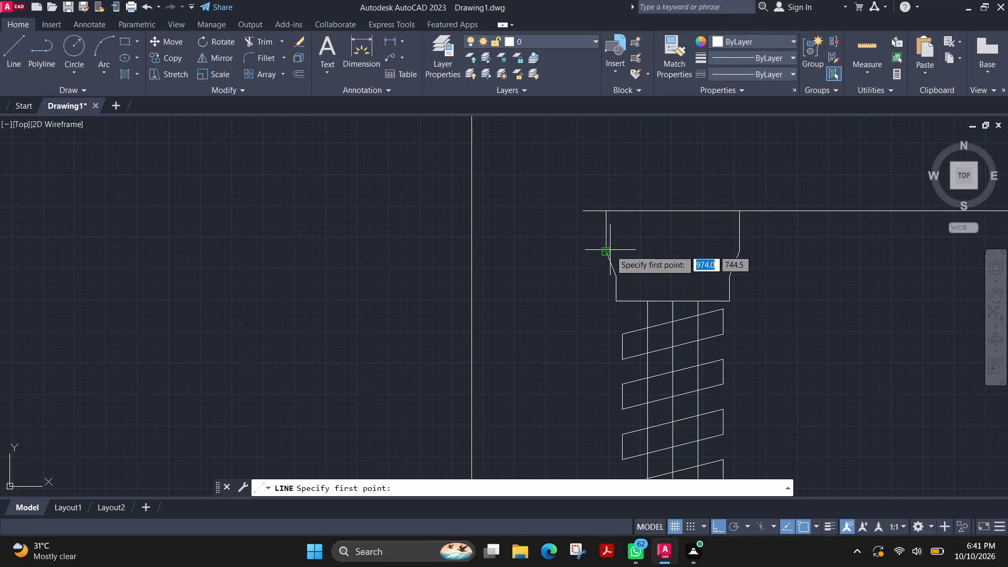
pyautogui.click(602, 250)
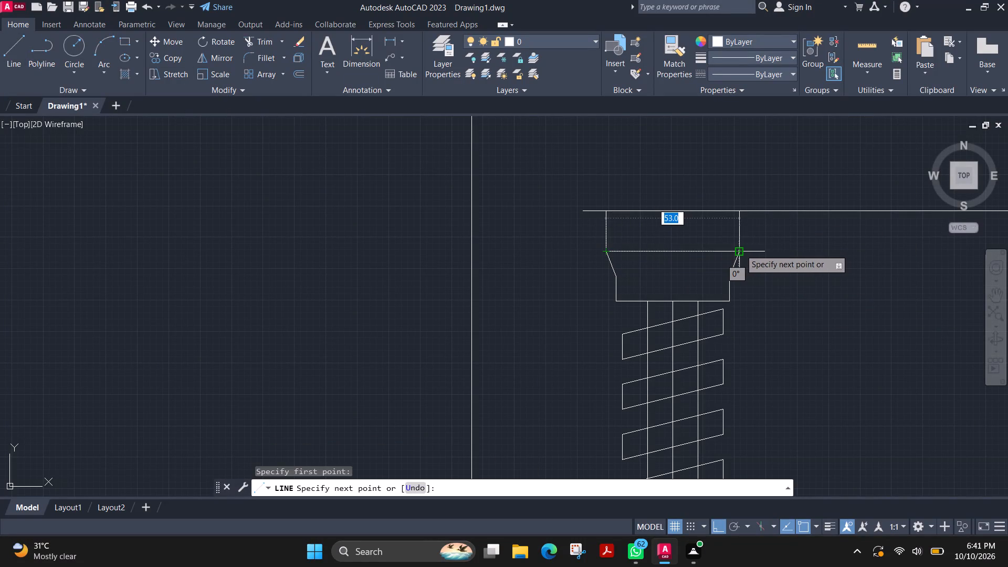
pyautogui.click(739, 249)
pyautogui.press('Escape')
pyautogui.press('space')
pyautogui.click(612, 275)
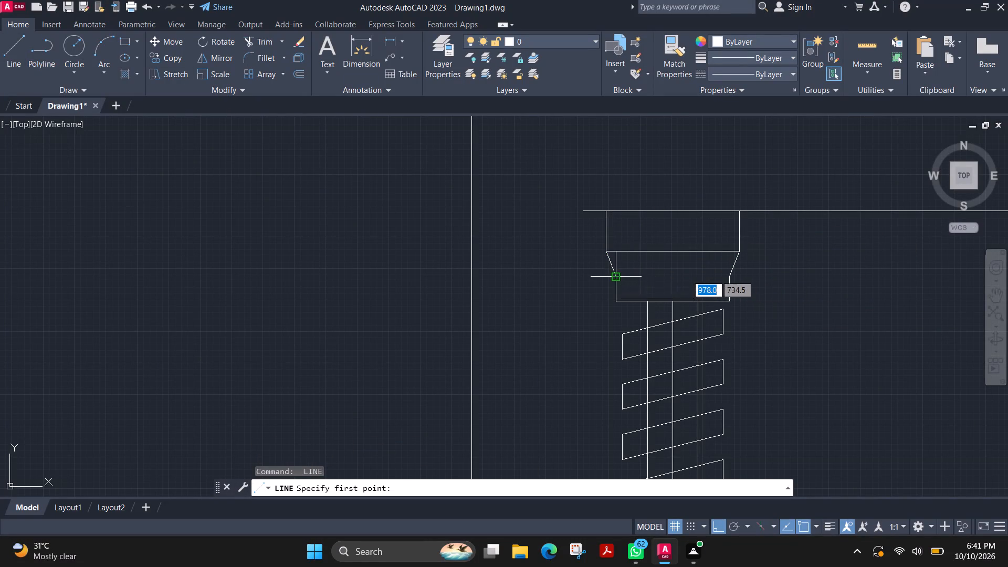
pyautogui.click(729, 277)
pyautogui.press('Escape')
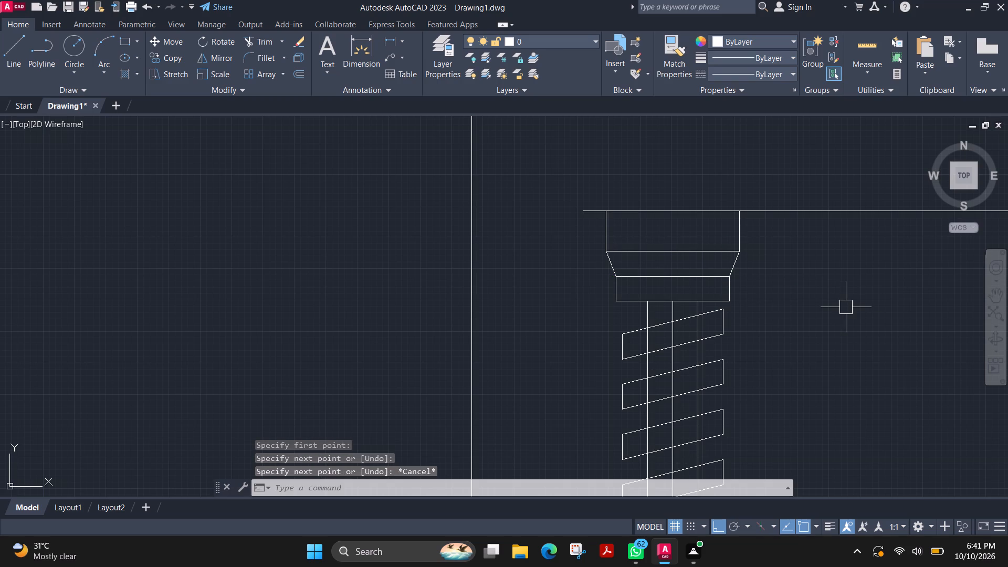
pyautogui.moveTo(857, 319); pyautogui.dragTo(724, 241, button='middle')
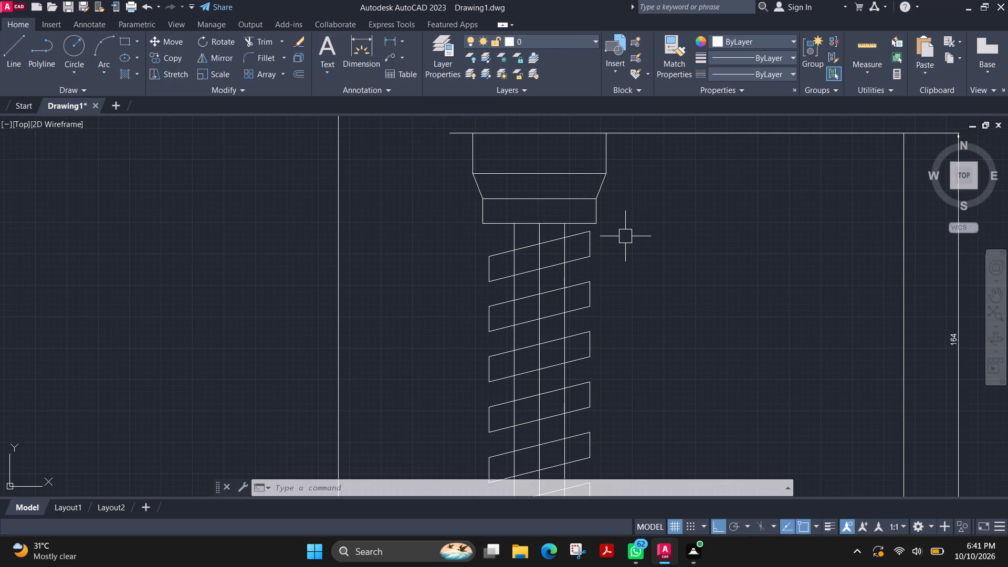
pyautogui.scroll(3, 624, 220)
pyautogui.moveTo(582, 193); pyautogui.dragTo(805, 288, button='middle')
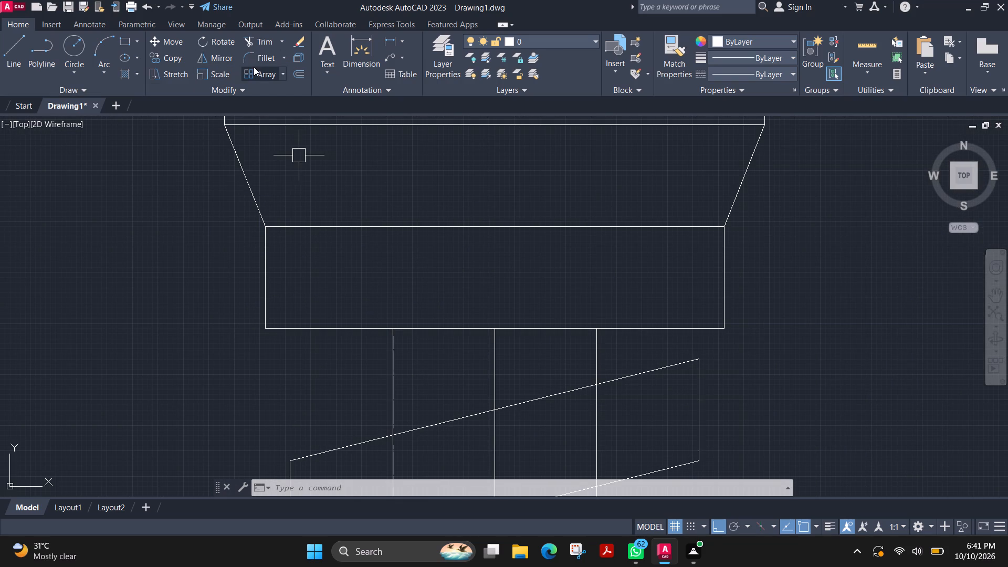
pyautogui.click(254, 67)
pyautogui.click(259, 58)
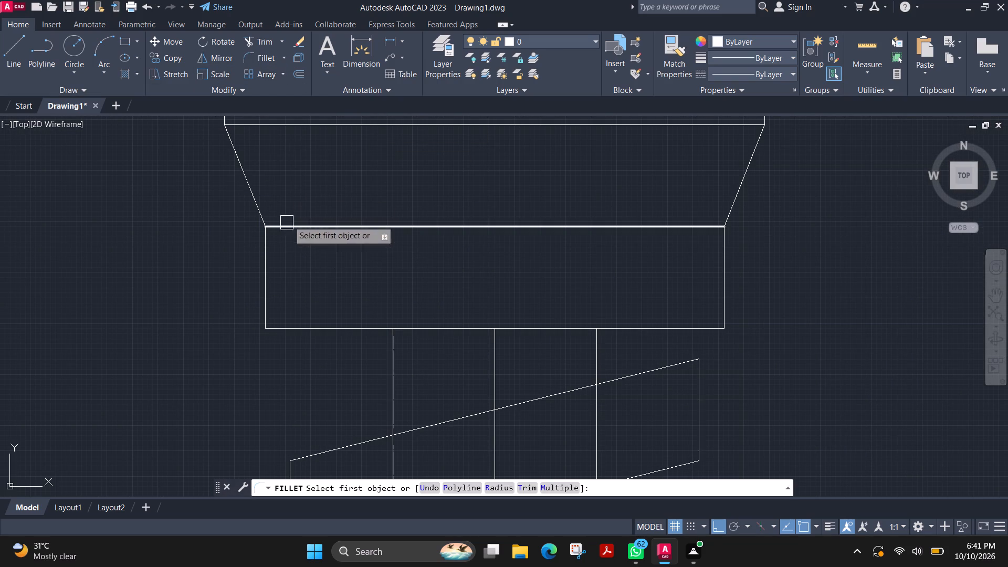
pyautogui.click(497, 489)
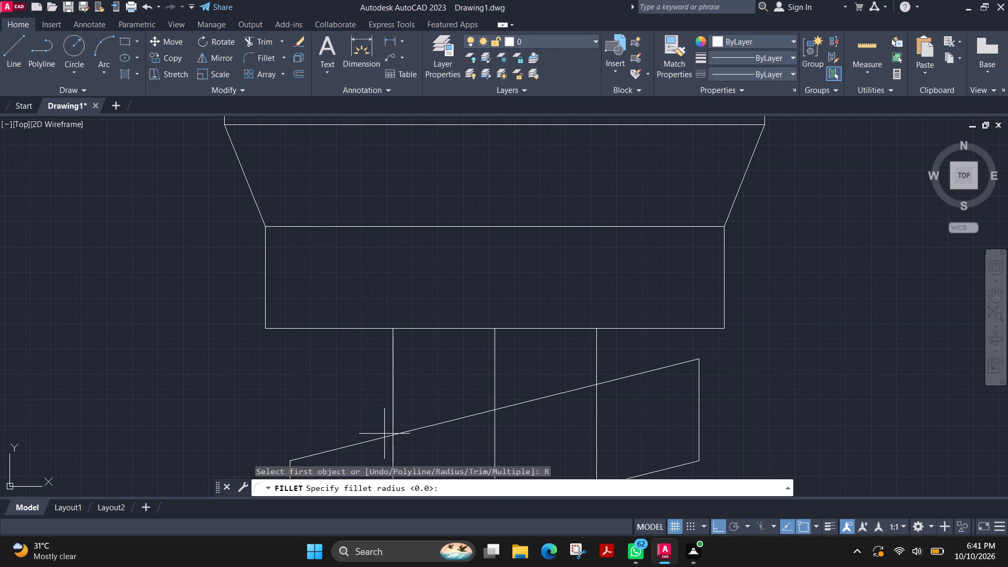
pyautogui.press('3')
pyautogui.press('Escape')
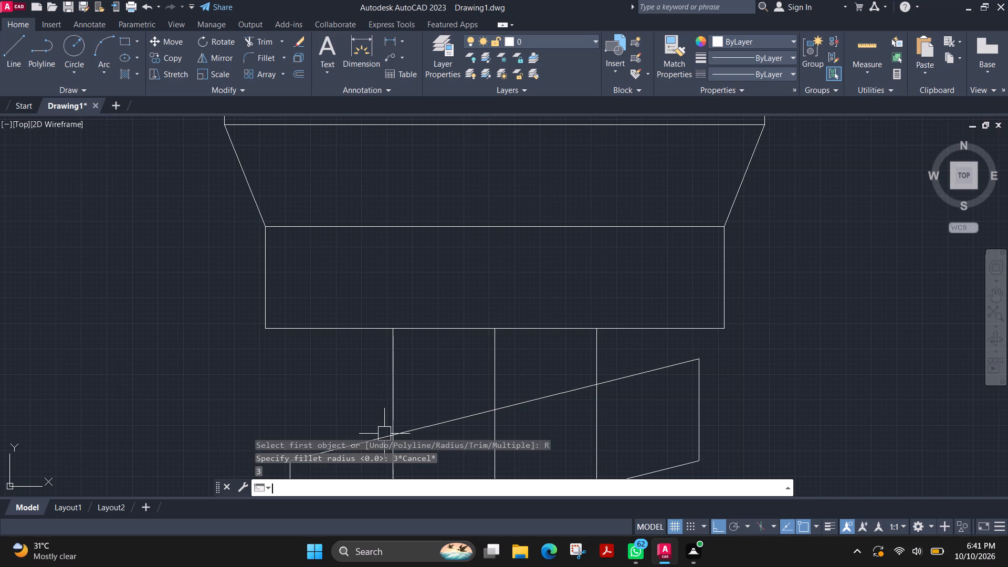
# Fillet both lower corners of the collar with a 3 mm radius, using the Multiple option with trimming on.
pyautogui.click(262, 64)
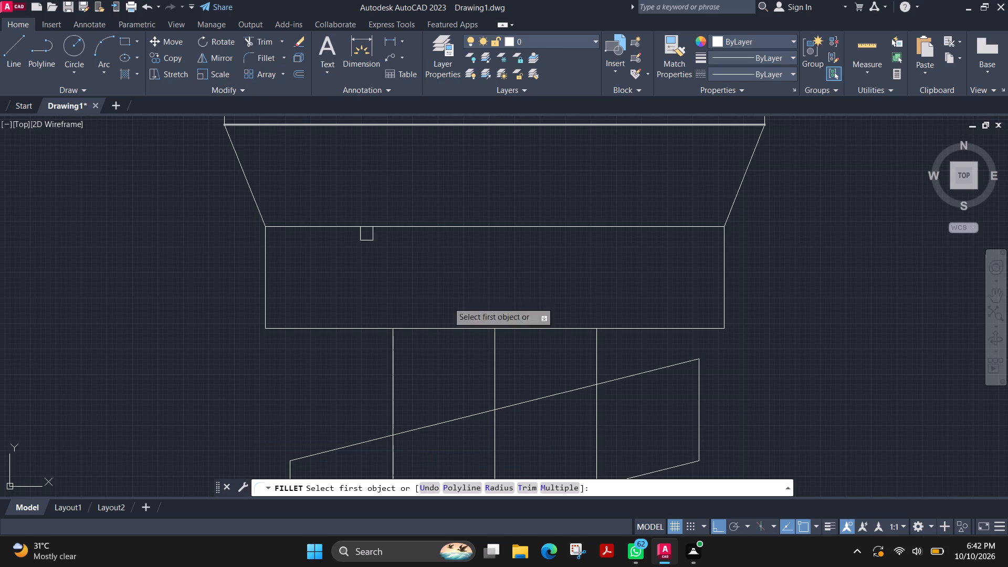
pyautogui.click(563, 491)
pyautogui.click(521, 487)
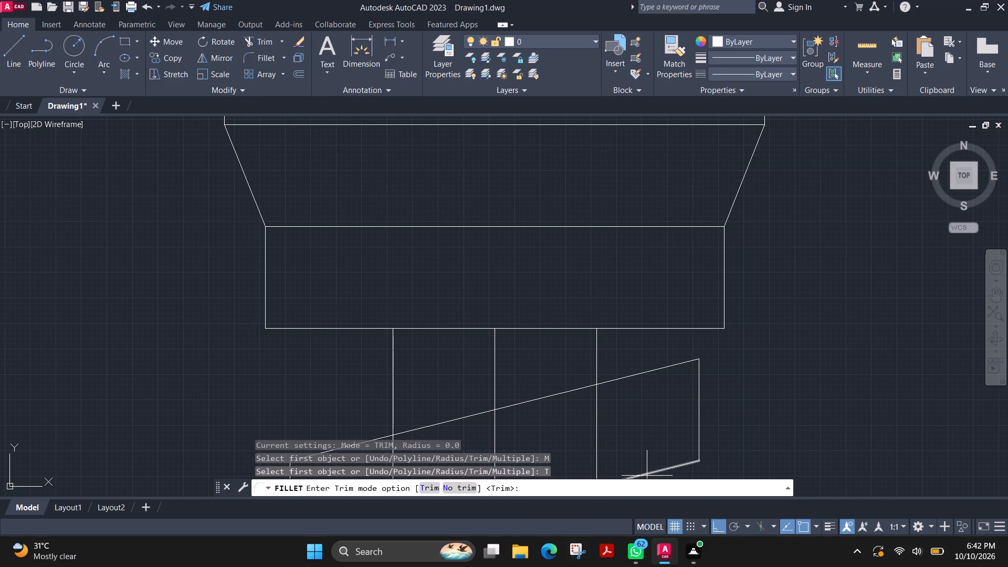
pyautogui.click(428, 492)
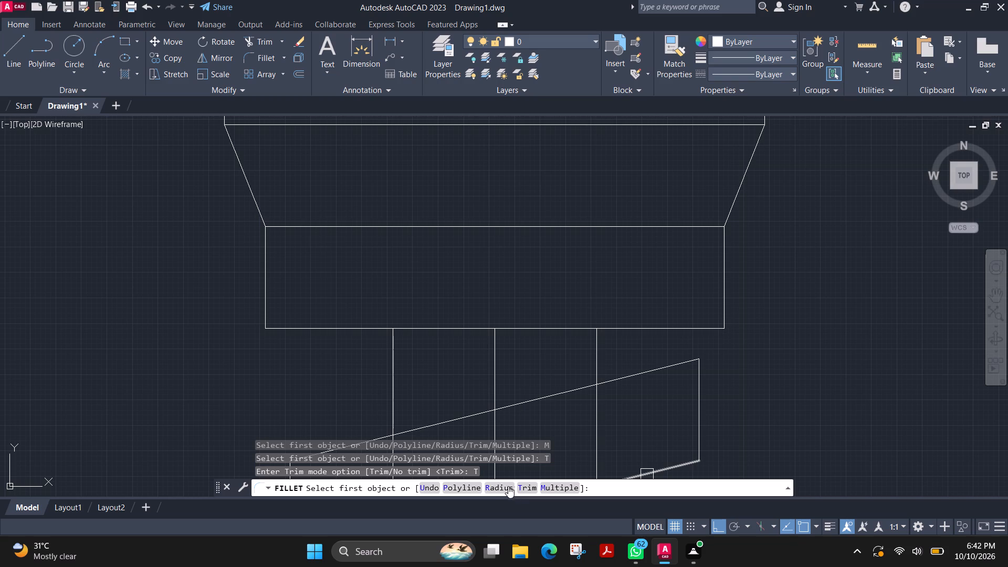
pyautogui.click(501, 485)
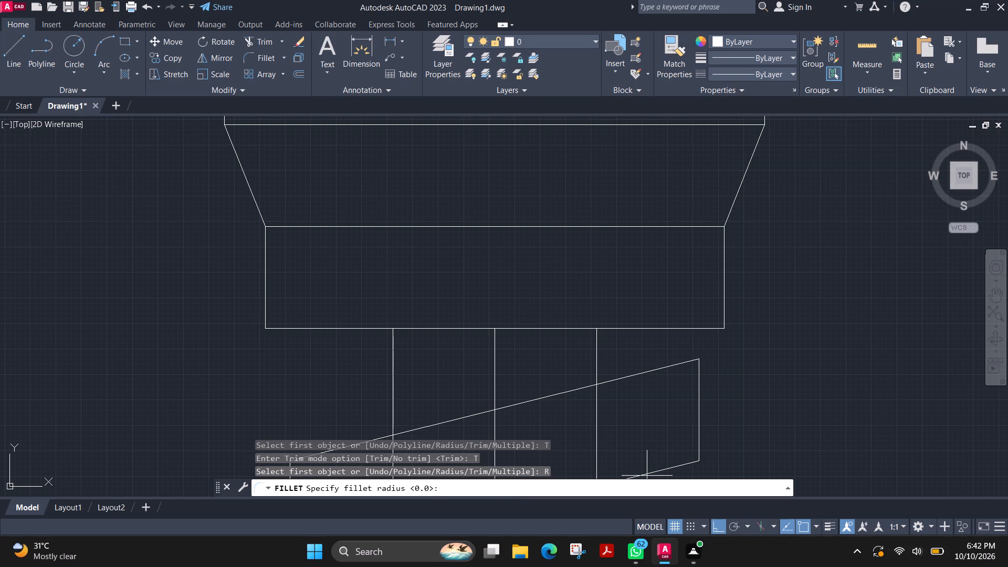
pyautogui.press('3')
pyautogui.press('Return')
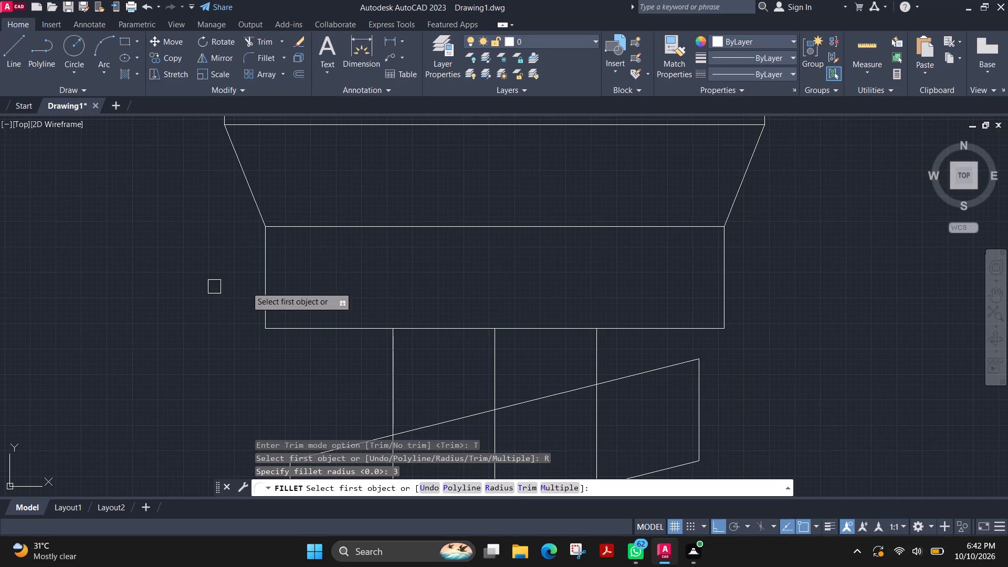
pyautogui.click(267, 301)
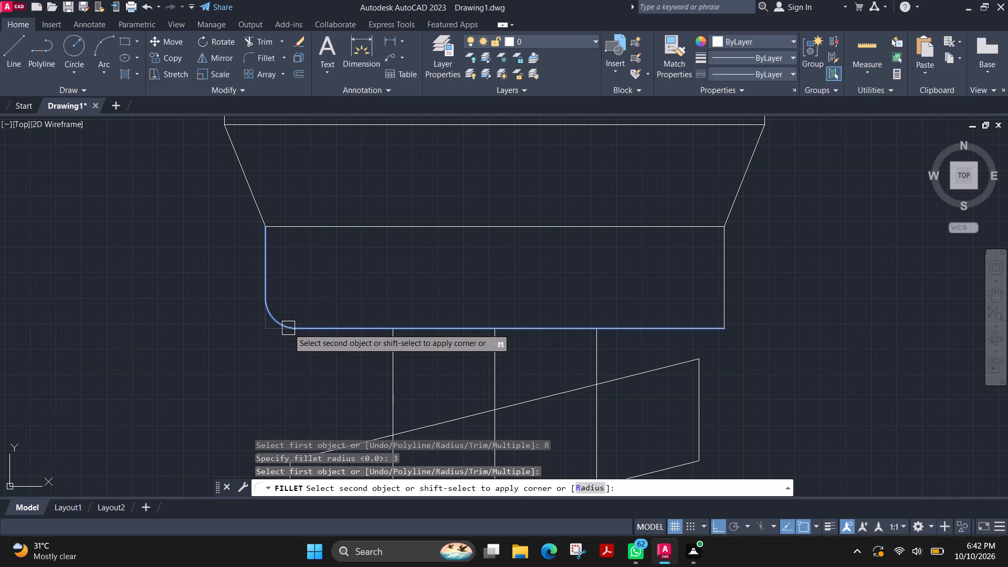
pyautogui.click(288, 328)
pyautogui.click(719, 286)
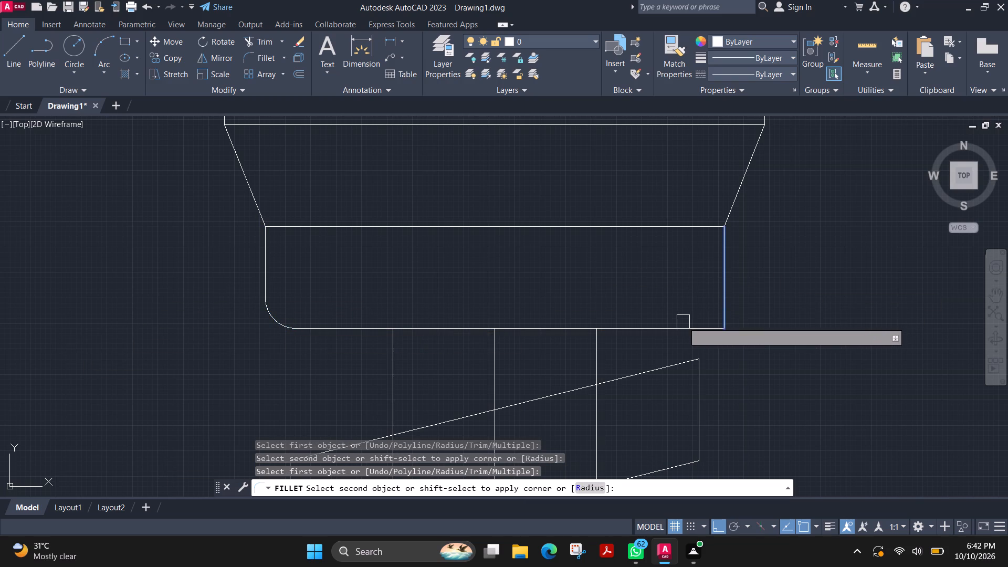
pyautogui.click(681, 327)
# Fillet the side arm's upper horizontal line into the vertical frame line beside the spring with a 40 mm radius.
pyautogui.scroll(-1, 729, 314)
pyautogui.moveTo(754, 363); pyautogui.dragTo(700, 259, button='middle')
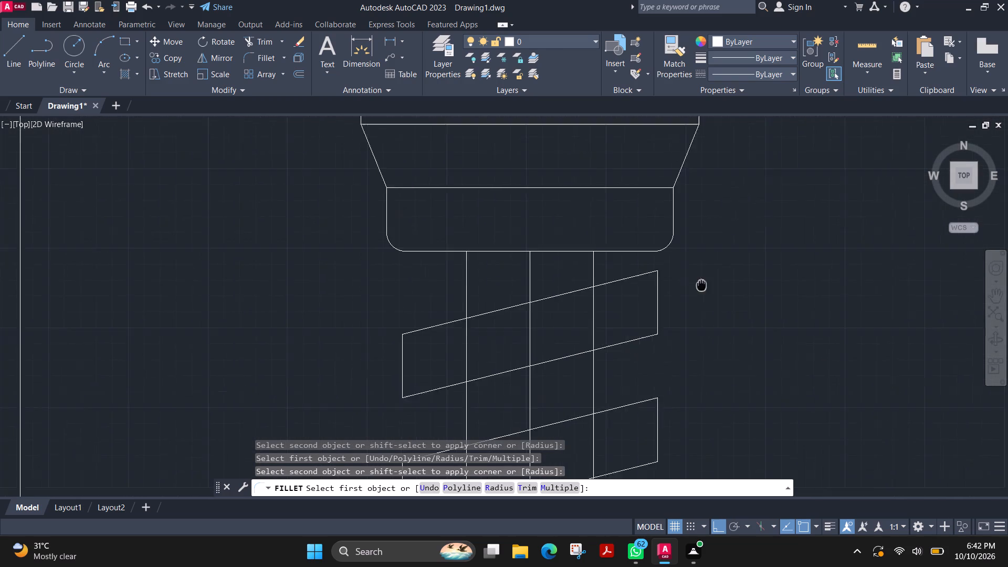
pyautogui.moveTo(700, 259); pyautogui.dragTo(702, 229, button='middle')
pyautogui.scroll(-4, 700, 229)
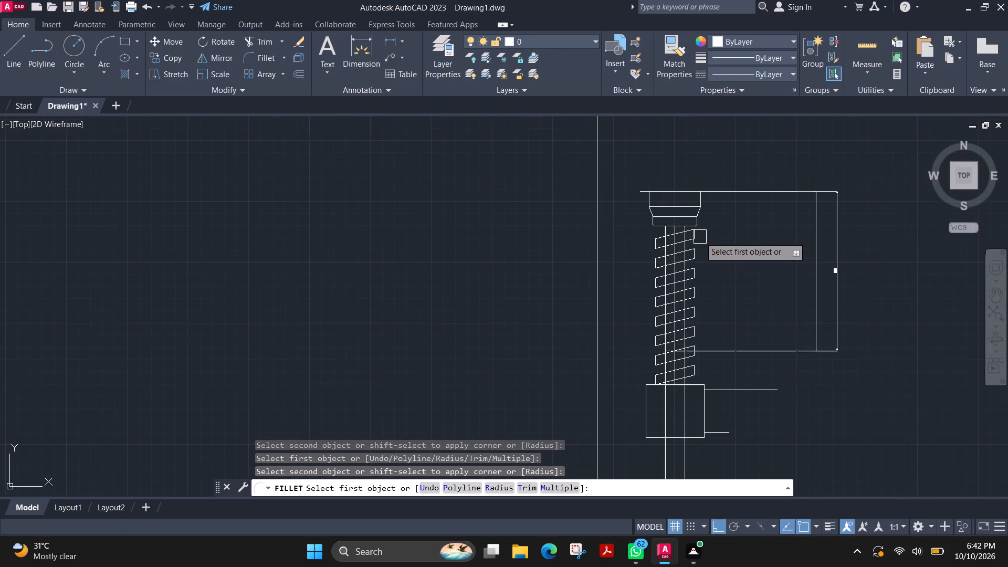
pyautogui.moveTo(747, 301); pyautogui.dragTo(680, 278, button='middle')
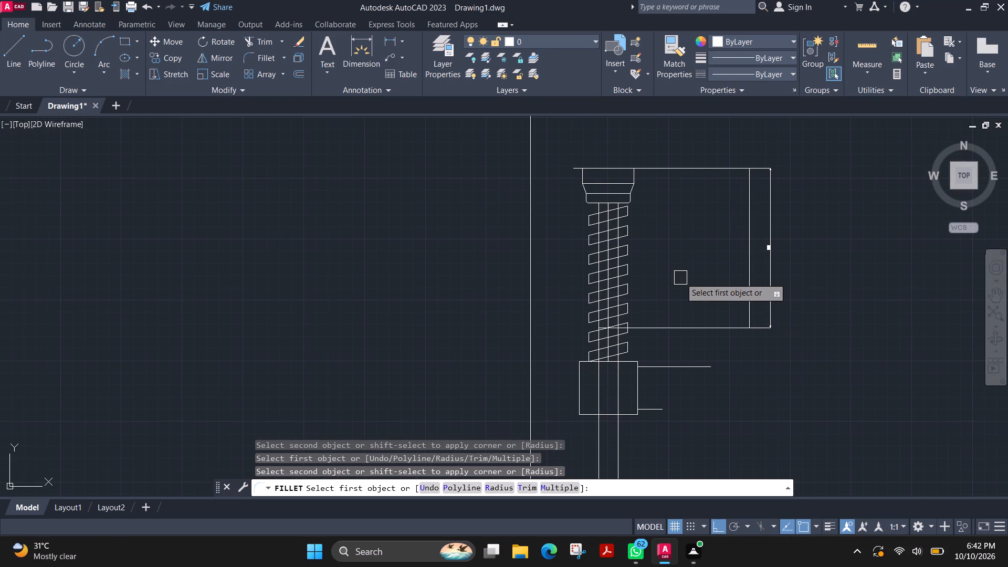
pyautogui.scroll(1, 711, 362)
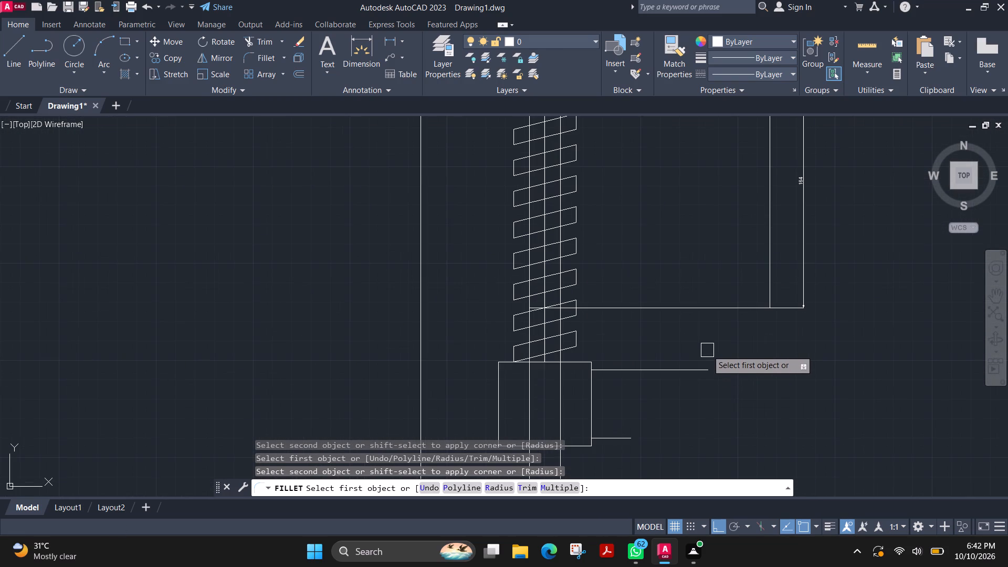
pyautogui.scroll(1, 748, 348)
pyautogui.moveTo(762, 347); pyautogui.dragTo(671, 314, button='middle')
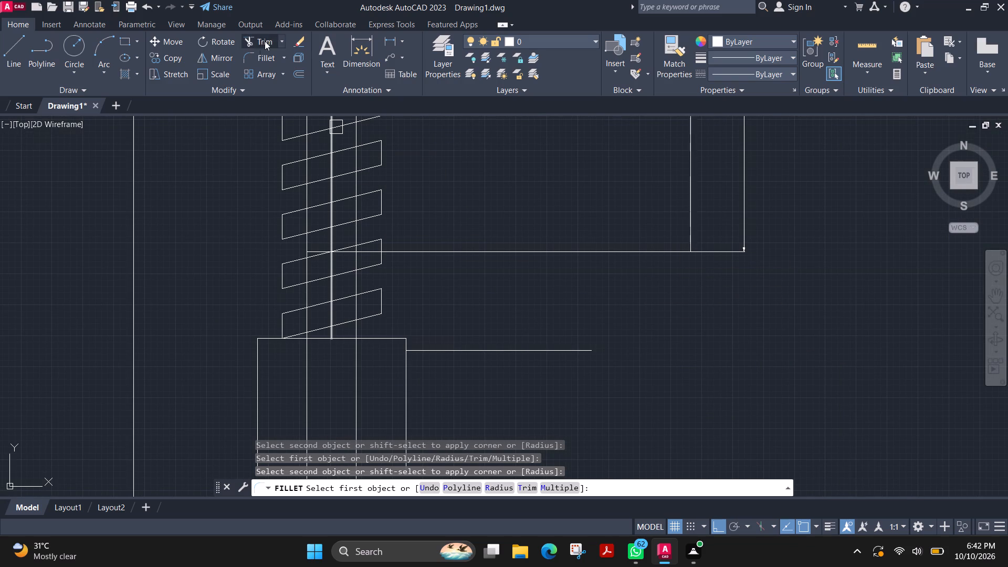
pyautogui.click(268, 59)
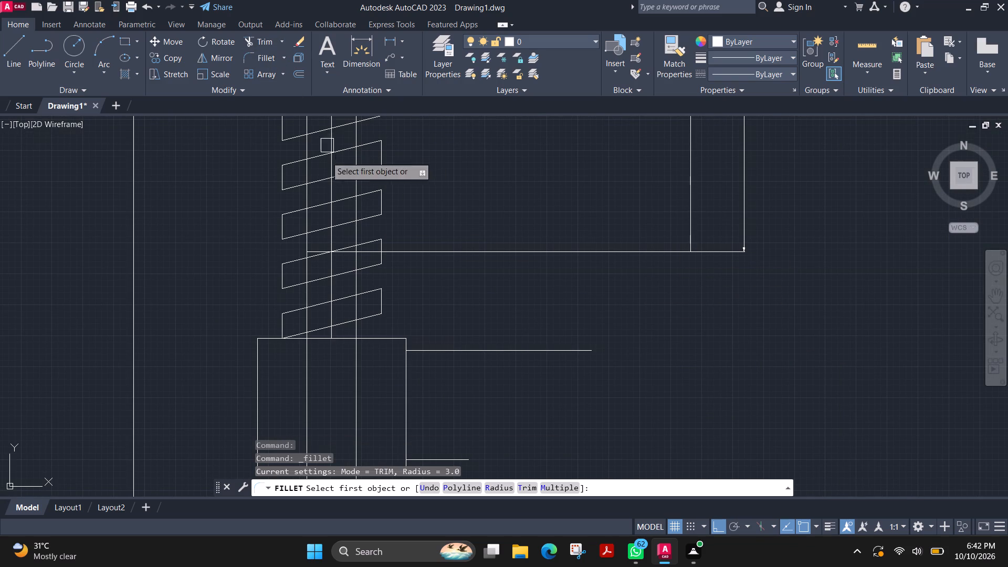
pyautogui.click(491, 486)
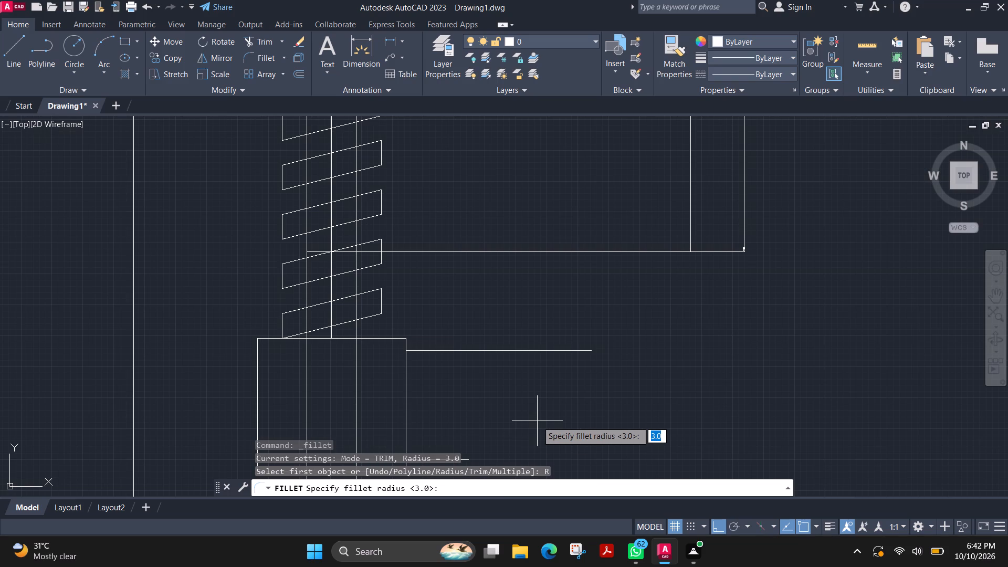
pyautogui.write('40')
pyautogui.press('Return')
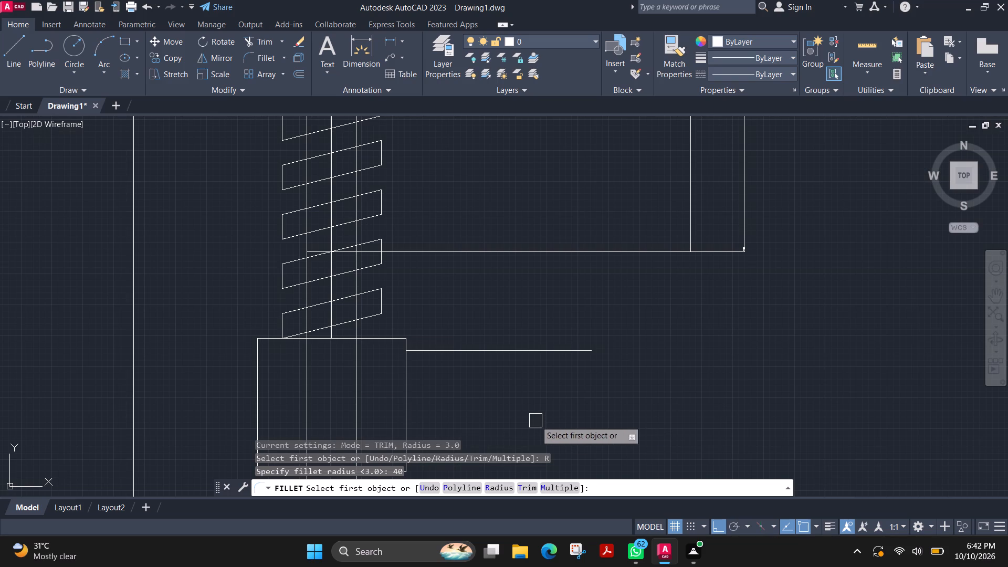
pyautogui.click(561, 350)
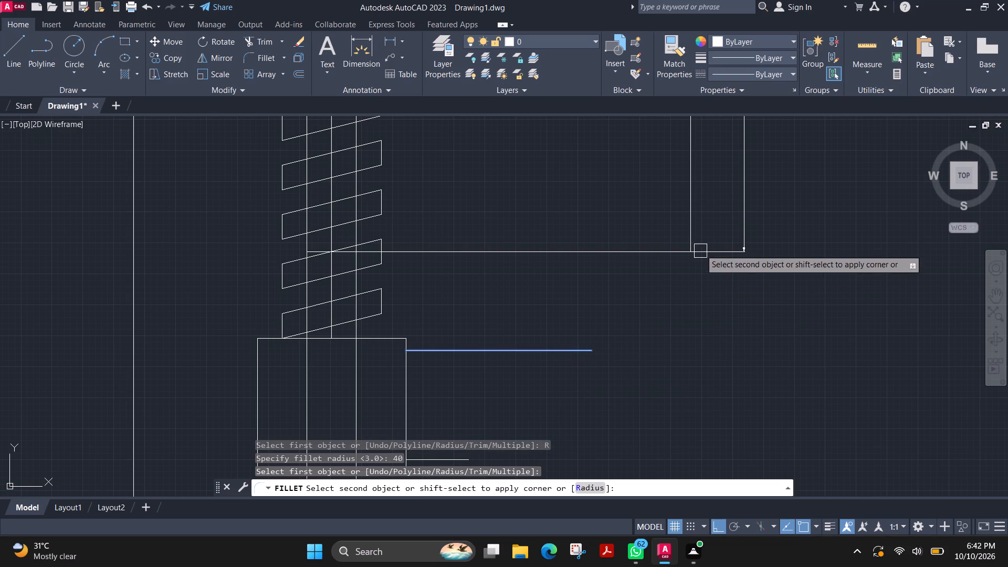
pyautogui.click(690, 208)
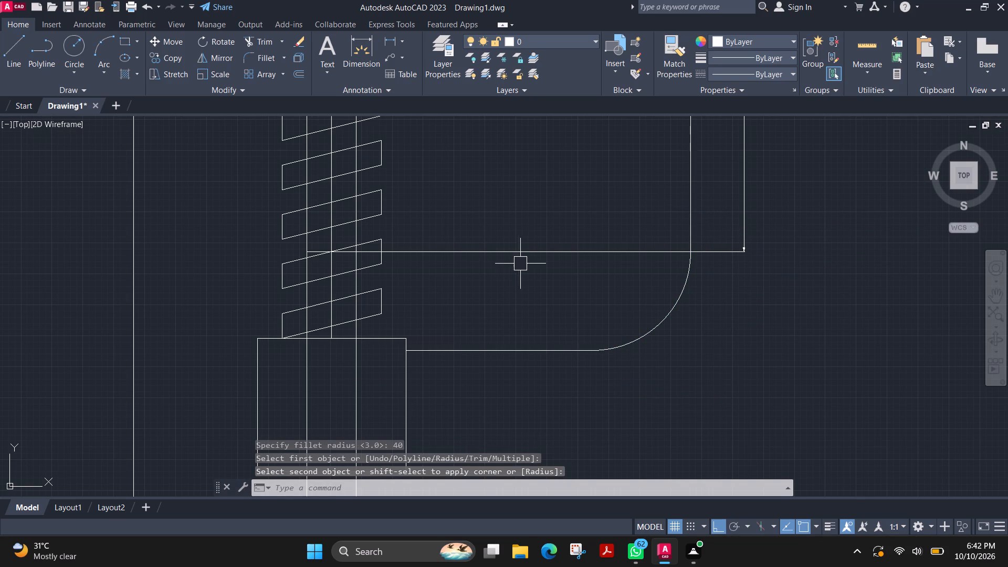
# Delete the long upper frame line running across the top of the cap to the vertical frame line.
pyautogui.scroll(1, 520, 264)
pyautogui.scroll(-1, 530, 247)
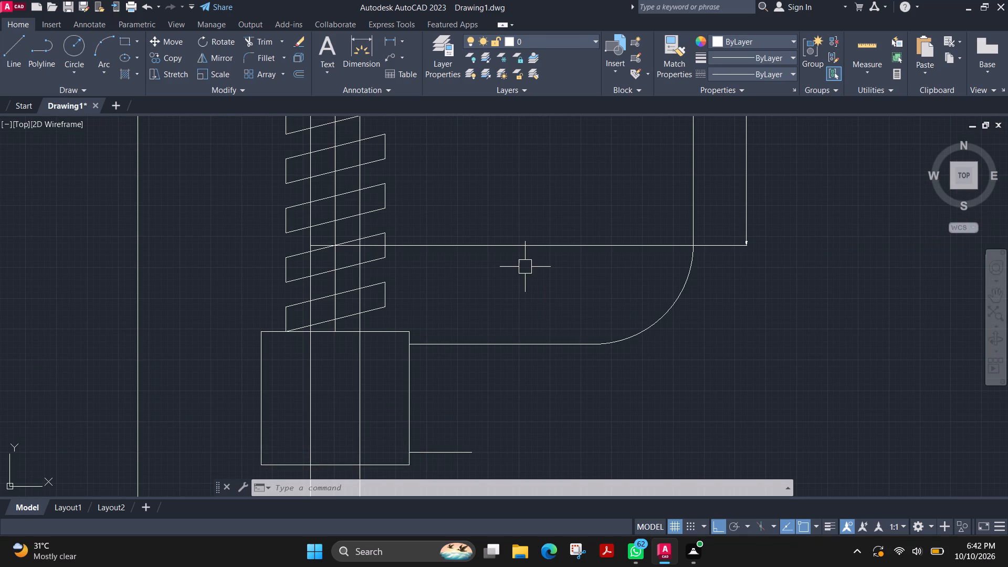
pyautogui.moveTo(540, 244); pyautogui.dragTo(528, 356, button='middle')
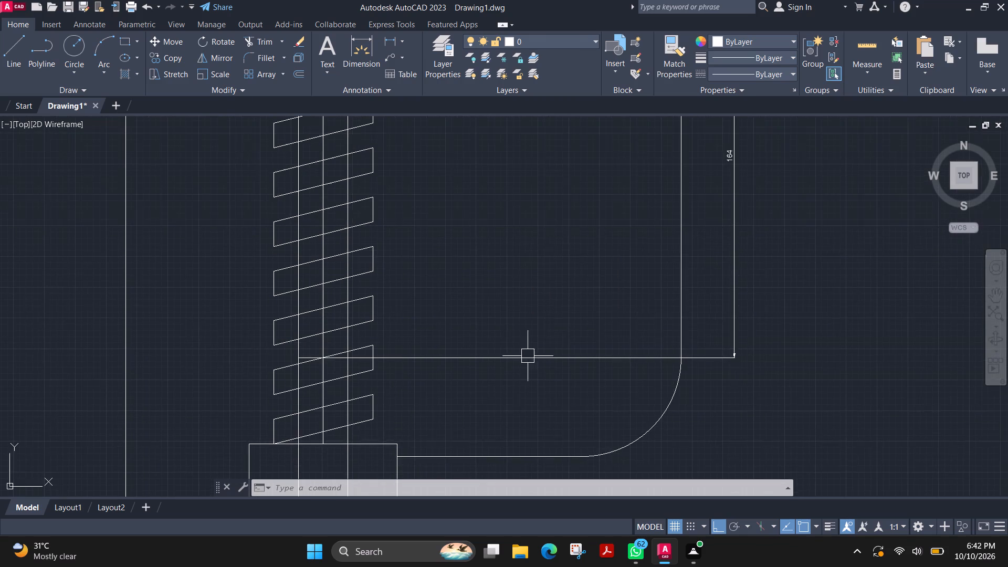
pyautogui.scroll(1, 530, 337)
pyautogui.scroll(-3, 544, 296)
pyautogui.moveTo(540, 235); pyautogui.dragTo(540, 236, button='middle')
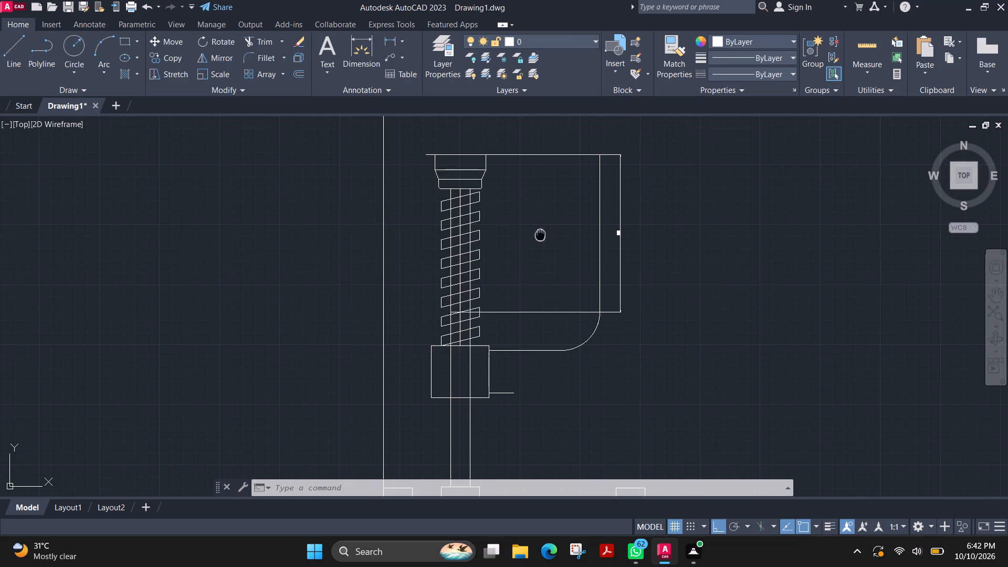
pyautogui.moveTo(540, 236); pyautogui.dragTo(538, 305, button='middle')
pyautogui.scroll(1, 586, 266)
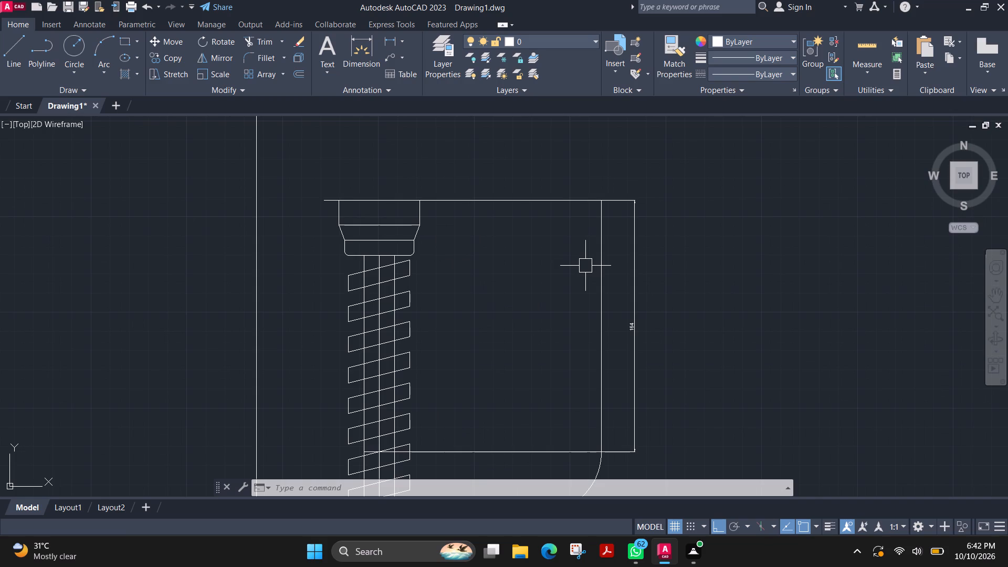
pyautogui.scroll(2, 395, 230)
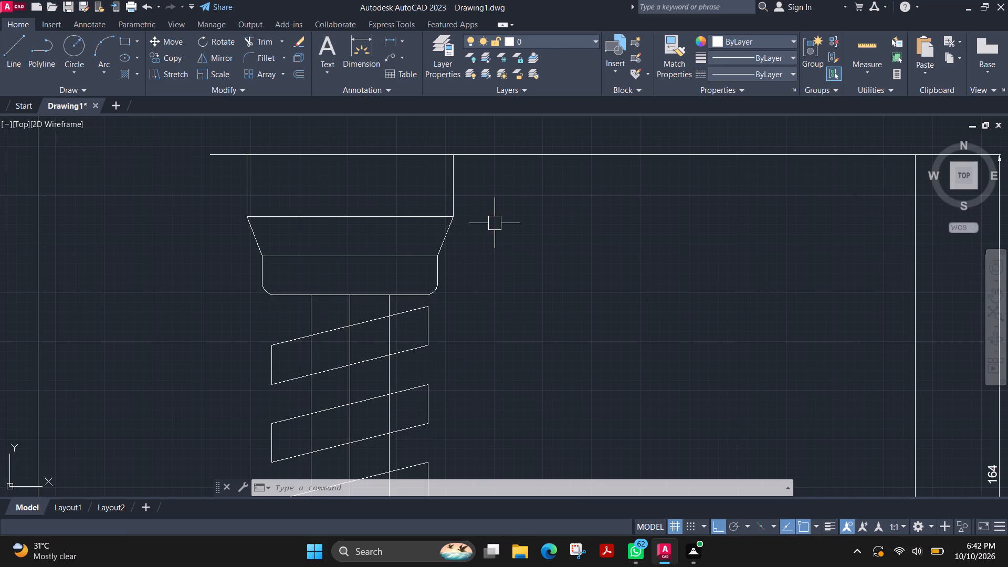
pyautogui.scroll(-1, 495, 223)
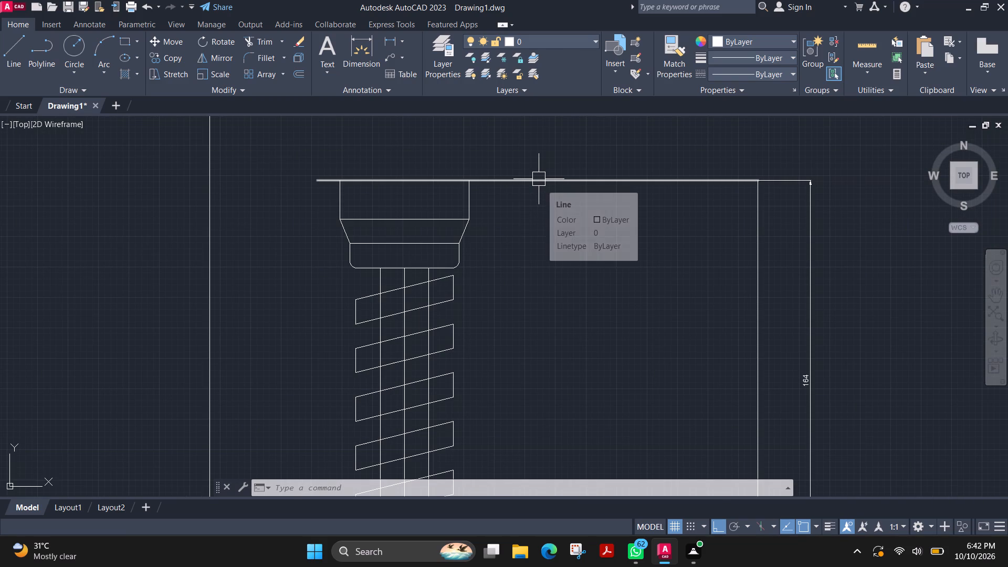
pyautogui.click(539, 179)
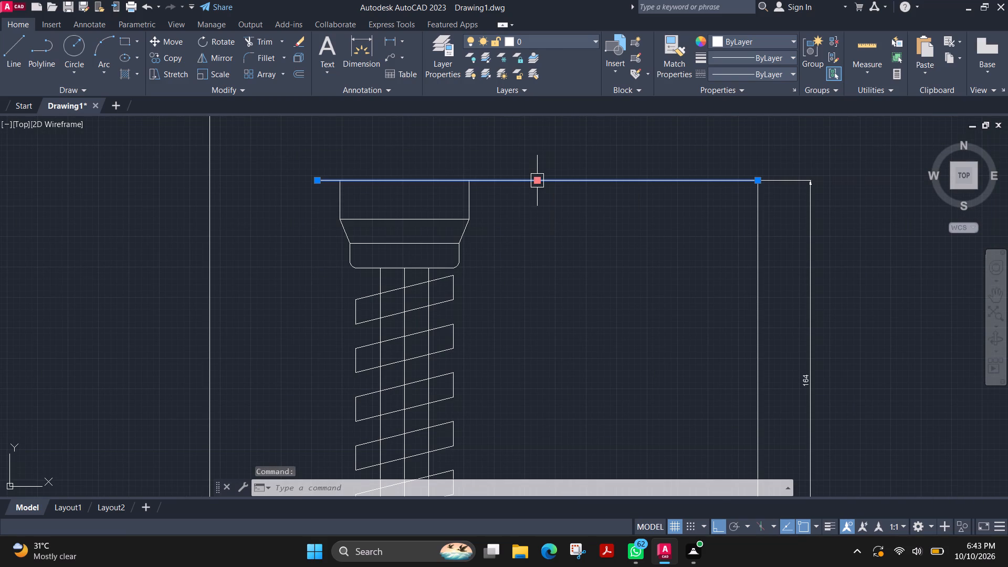
pyautogui.press('Delete')
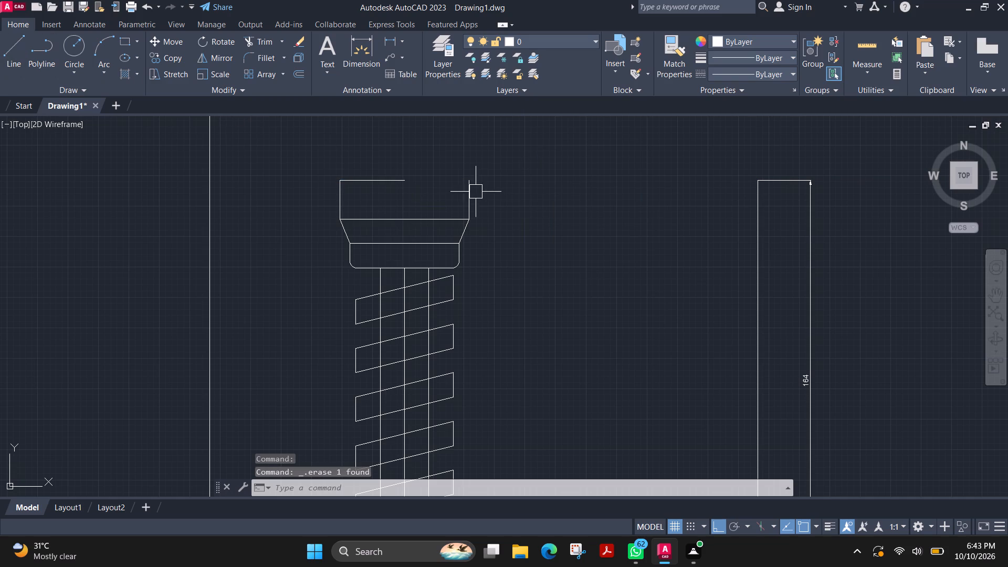
# Stretch the cap's half-length top line to the cap's upper right corner, making it 53 mm long.
pyautogui.scroll(2, 409, 196)
pyautogui.click(387, 159)
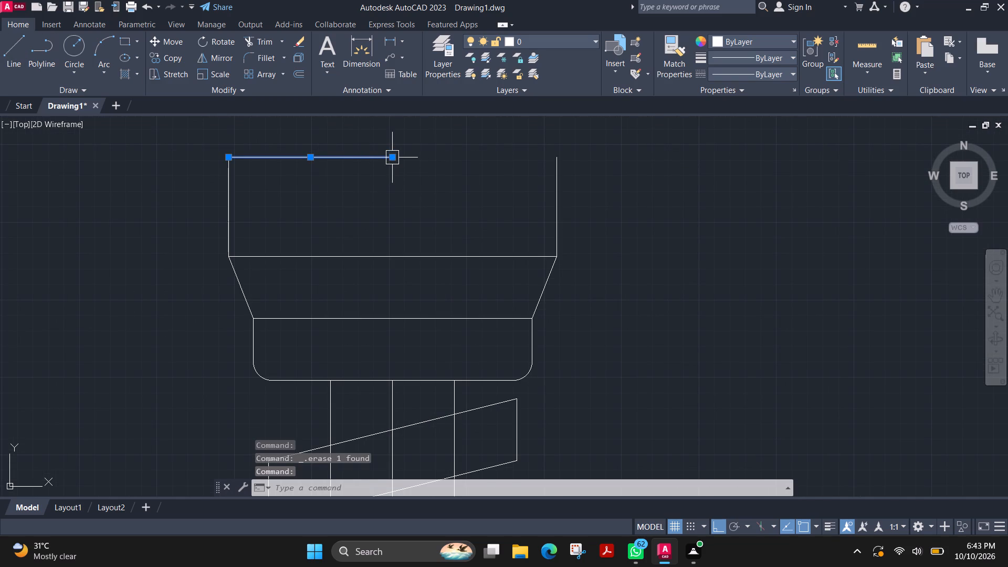
pyautogui.click(392, 155)
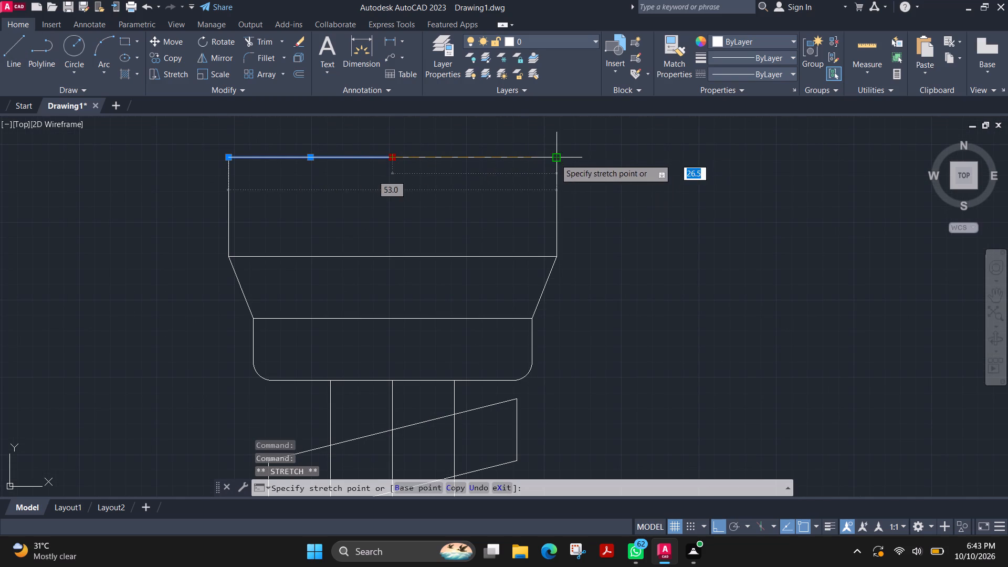
pyautogui.click(555, 159)
pyautogui.press('Escape')
# Start drawing a line in the area above the cap.
pyautogui.moveTo(424, 194); pyautogui.dragTo(421, 314, button='middle')
pyautogui.click(5, 52)
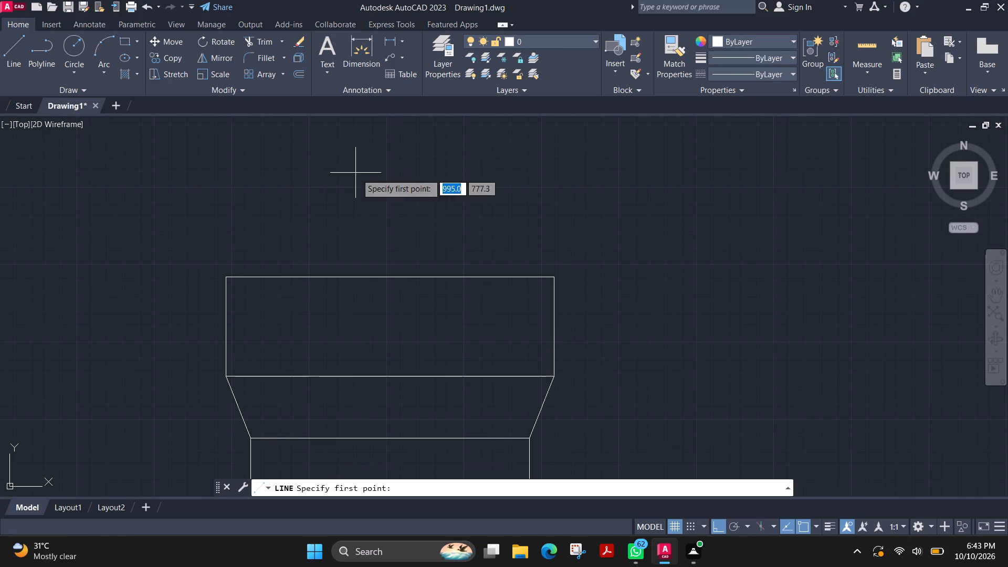
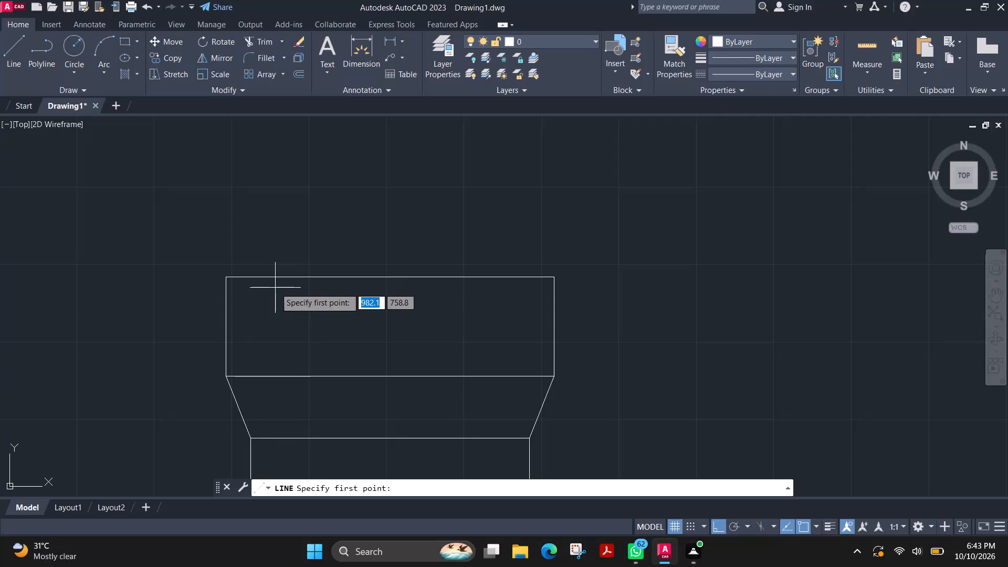
# Draw a three-sided outline on top of the cap, 7 mm high and 53 mm wide, closing down to the cap's upper right corner.
pyautogui.click(226, 278)
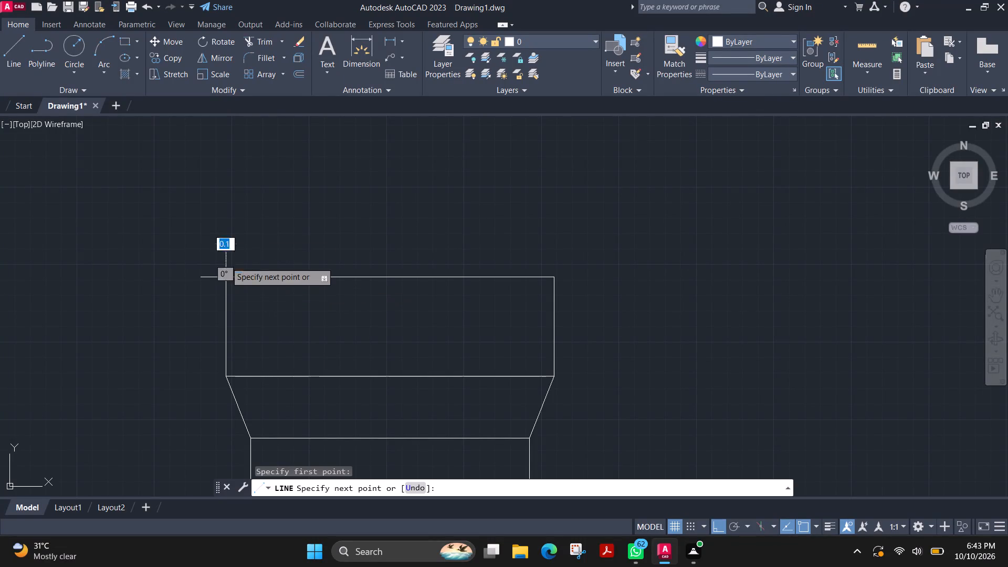
pyautogui.press('7')
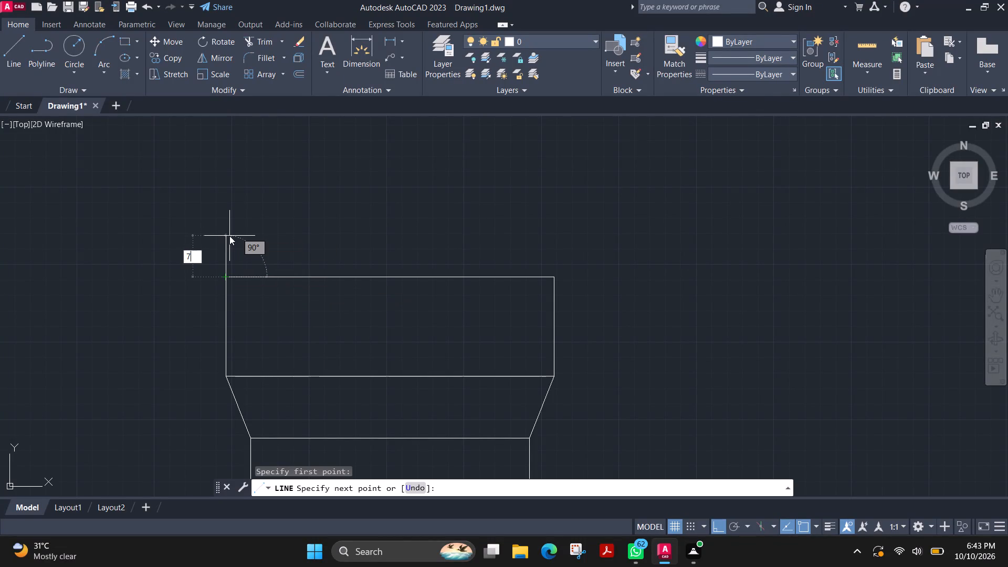
pyautogui.press('Return')
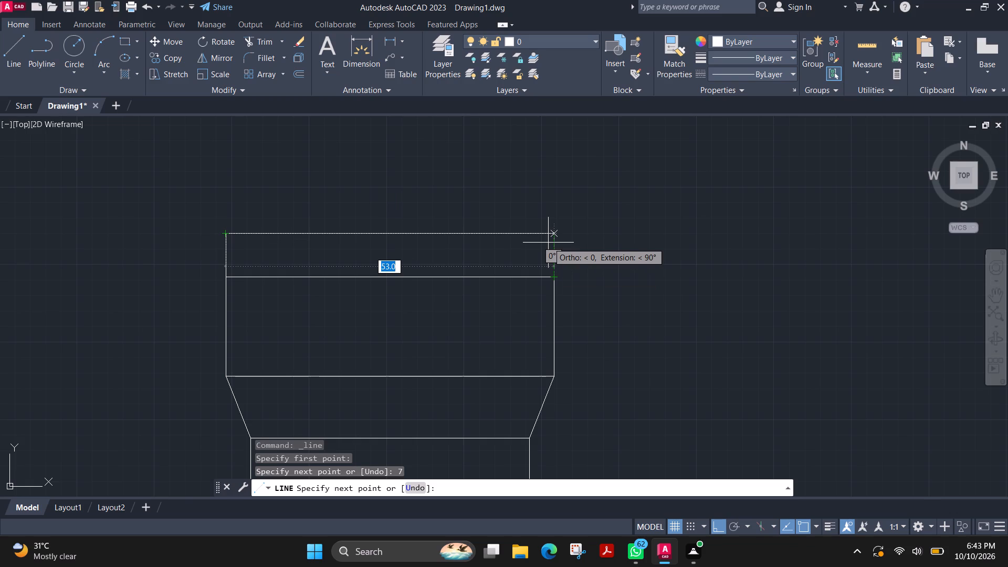
pyautogui.write('53')
pyautogui.press('Return')
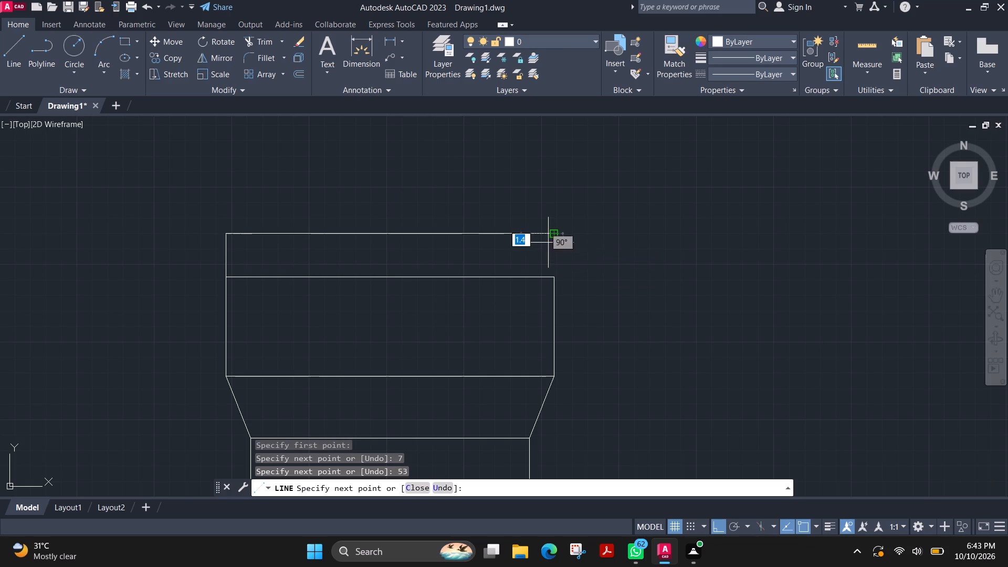
pyautogui.click(551, 275)
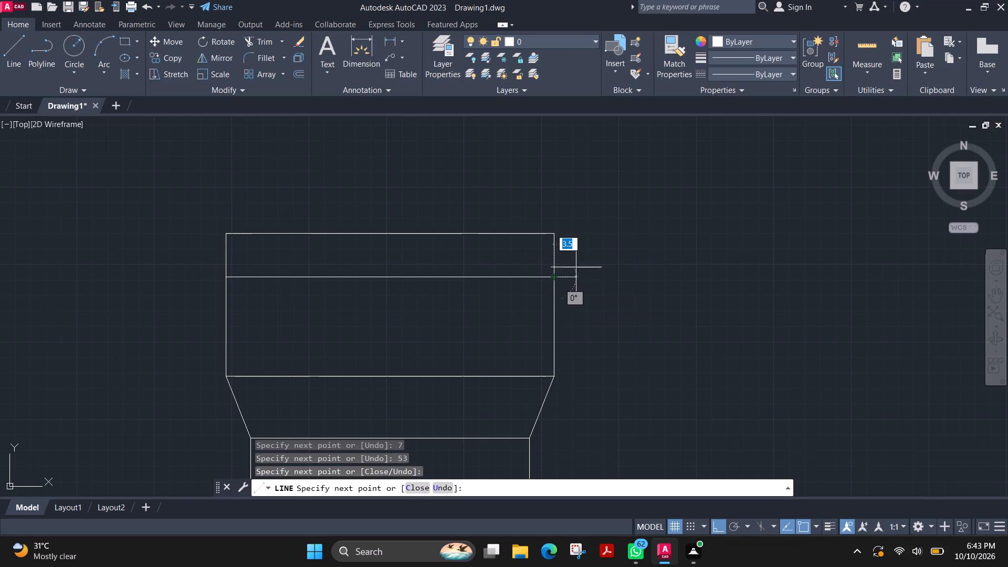
pyautogui.press('Escape')
# Trim away both 7 mm vertical side lines between the cap's top edge and the 53 mm line above it.
pyautogui.click(256, 41)
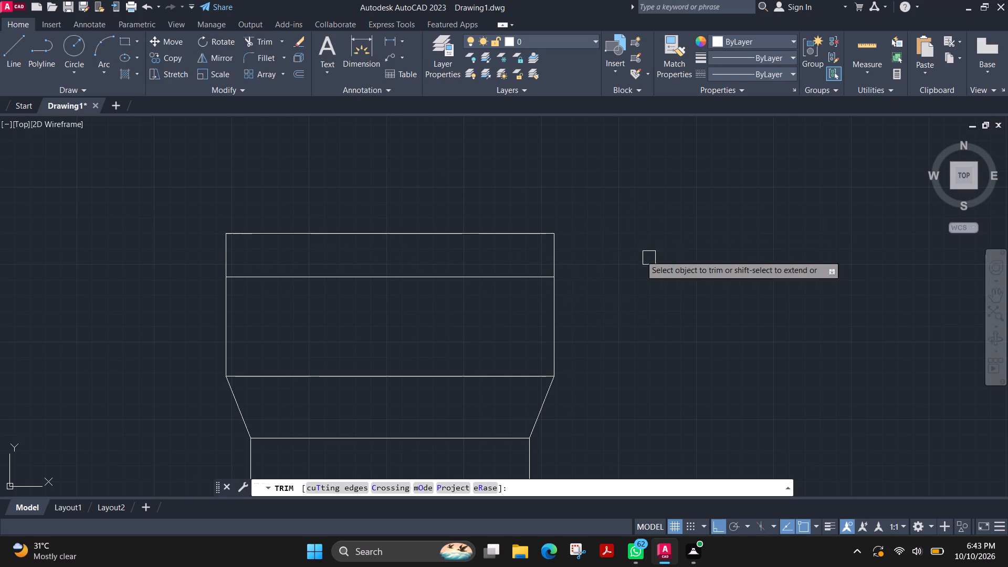
pyautogui.moveTo(581, 251); pyautogui.dragTo(575, 251)
pyautogui.click(535, 254)
pyautogui.click(237, 255)
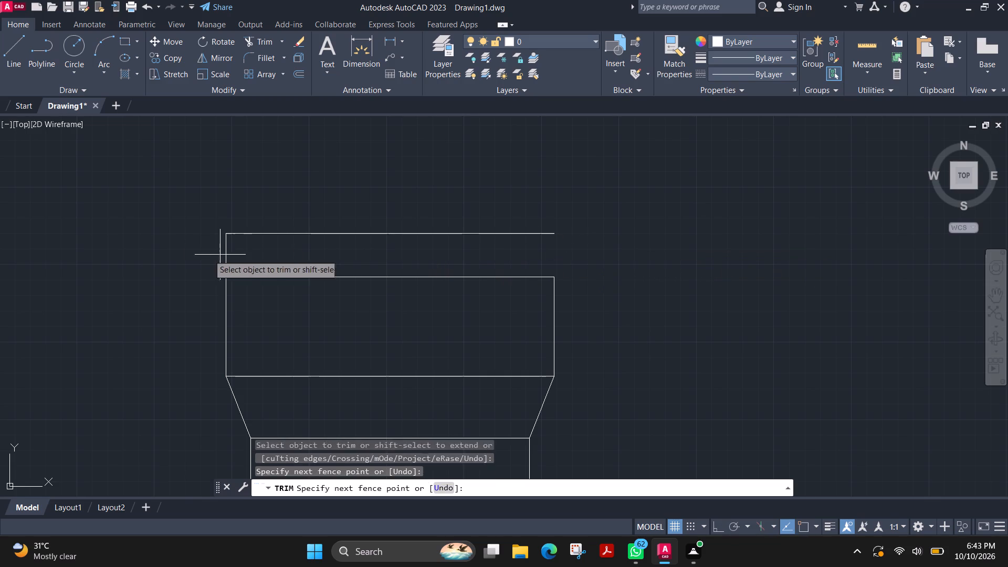
pyautogui.click(165, 241)
pyautogui.press('Escape')
# Draw a 17 mm vertical line up from the left end of the separate 53 mm line, continuing with a horizontal line about 13 mm rightward.
pyautogui.moveTo(334, 180); pyautogui.dragTo(330, 258, button='middle')
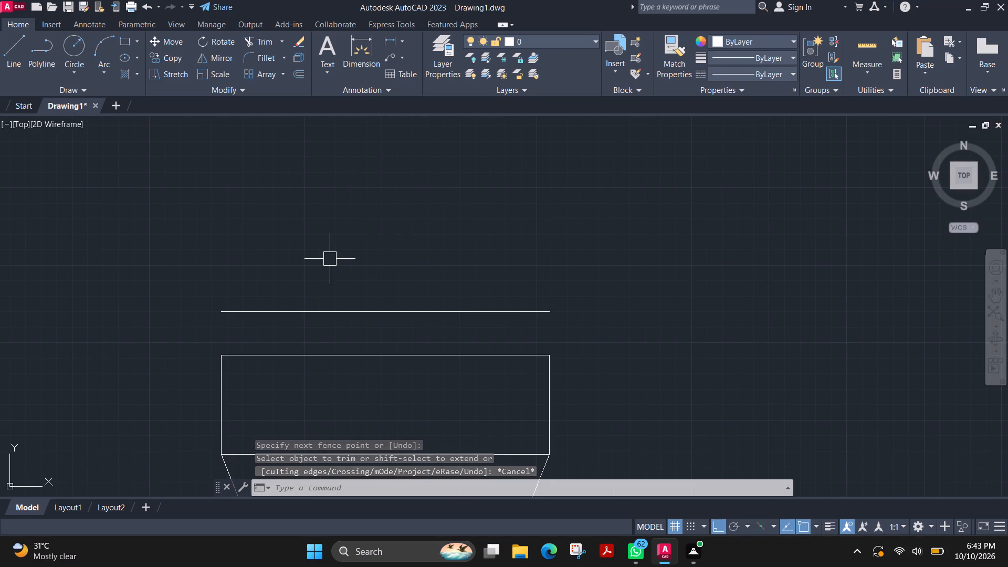
pyautogui.press('space')
pyautogui.click(23, 50)
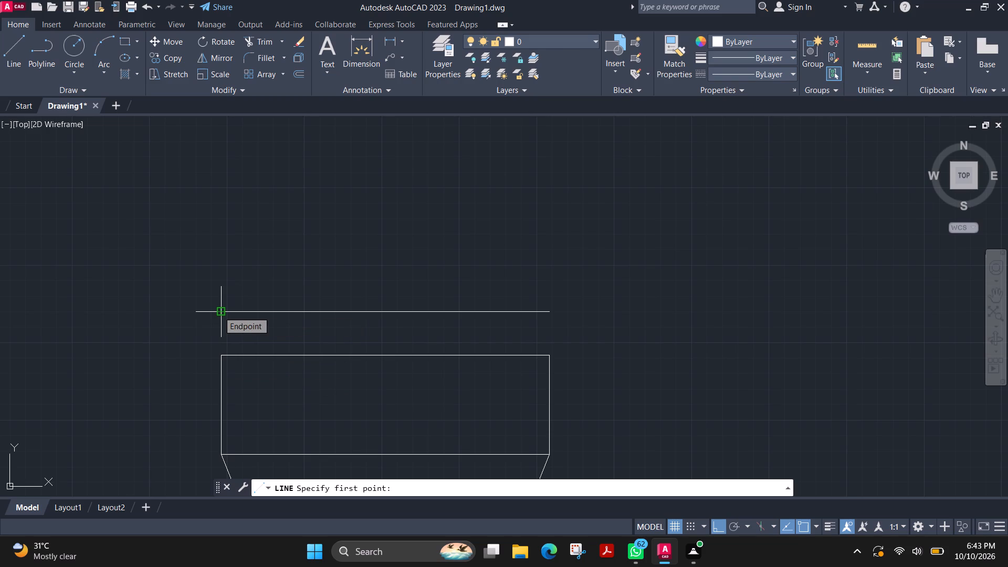
pyautogui.click(218, 311)
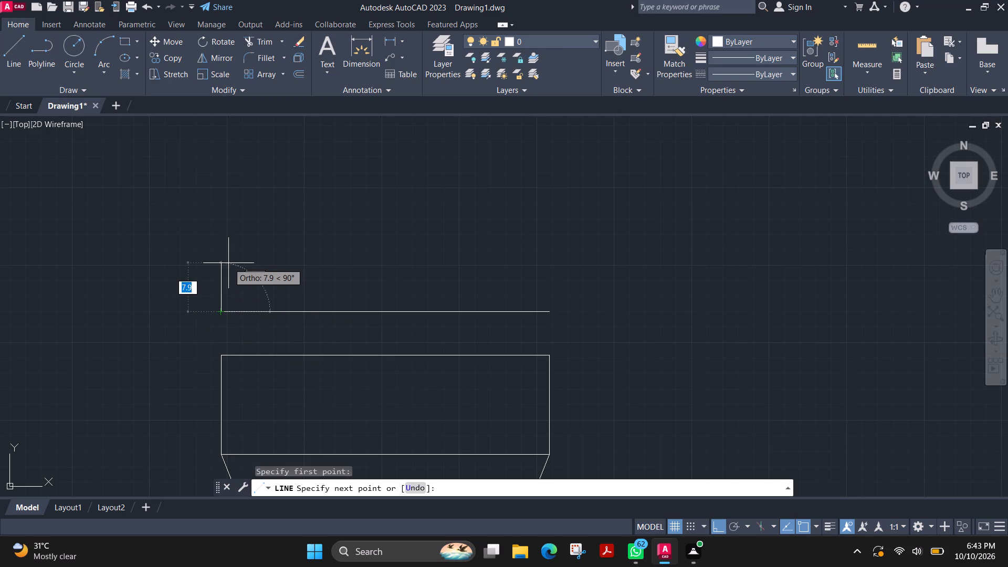
pyautogui.write('17')
pyautogui.press('Return')
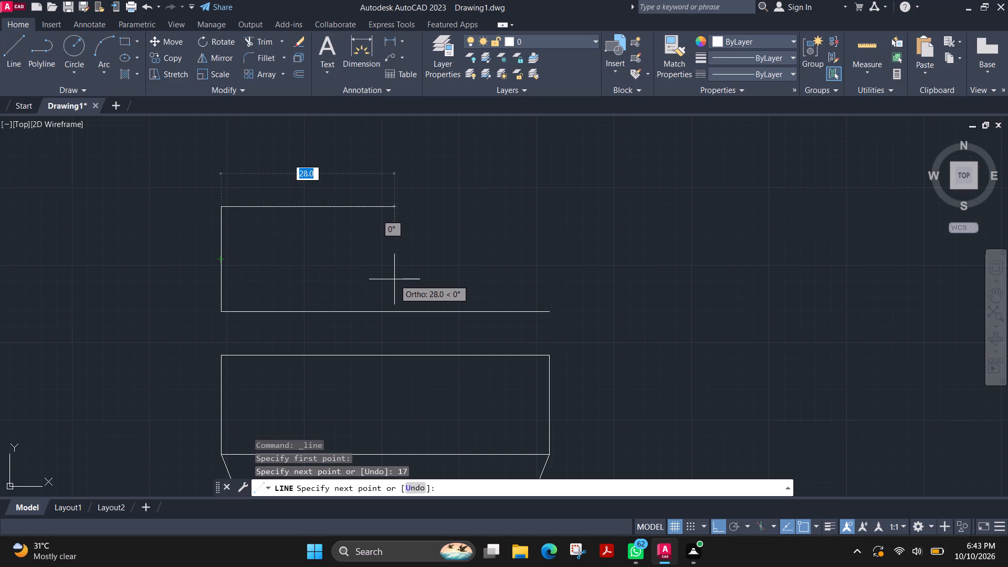
pyautogui.click(302, 218)
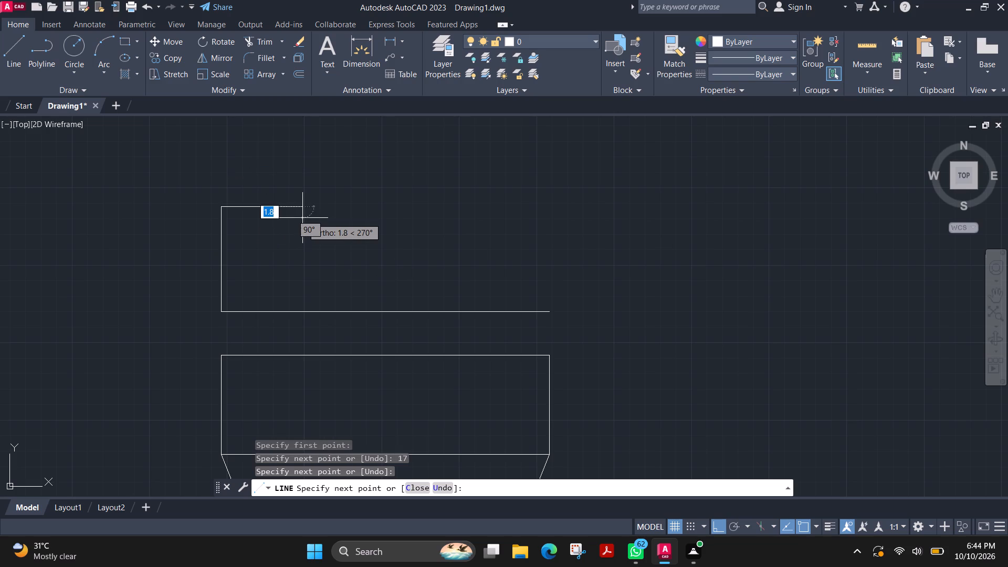
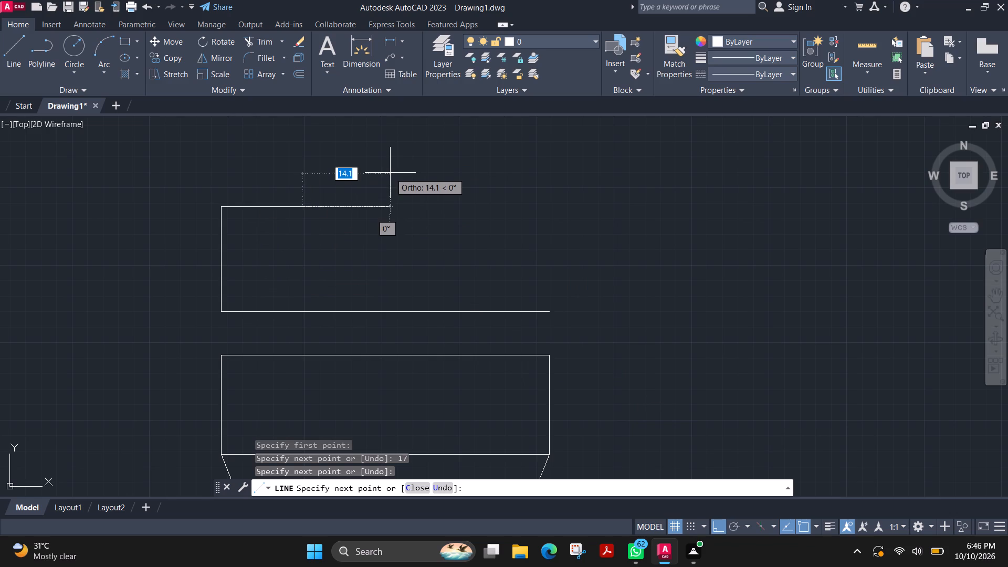
# End the line chain at the free end of the short horizontal segment above the separate 53 mm line.
pyautogui.press('Escape')
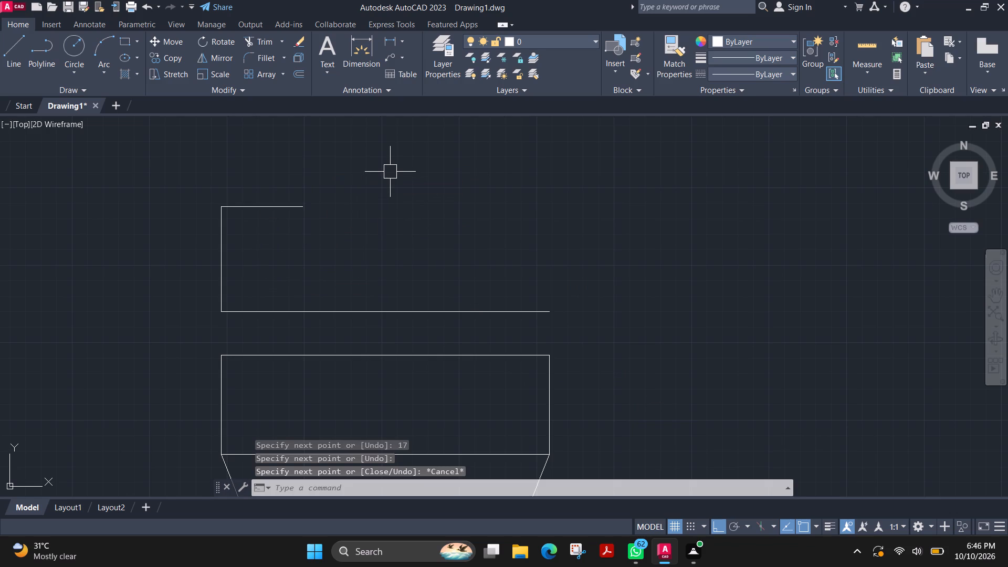
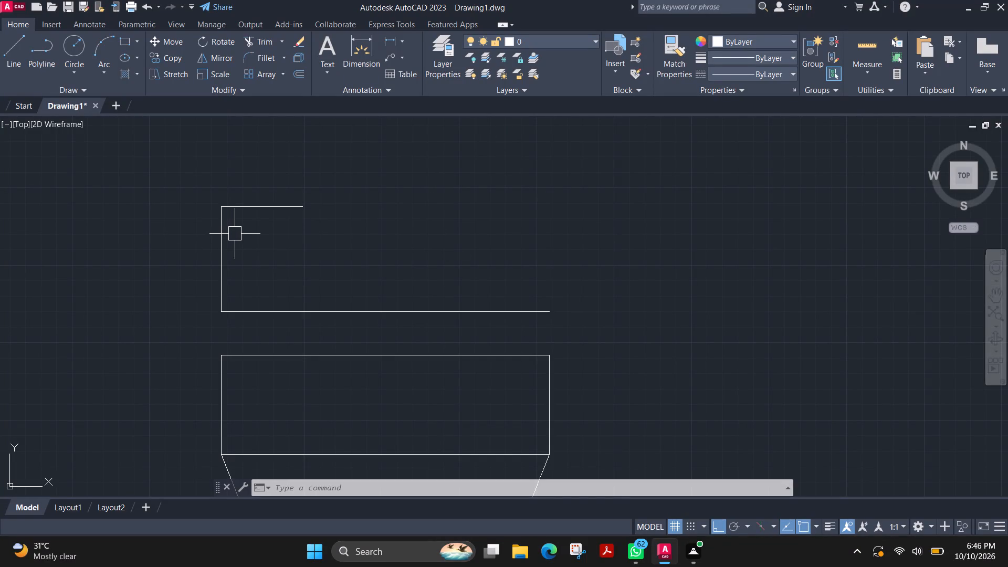
# Examine the unfinished part above the cap and compare it with the side arm, its fillet, the lower block and the spring.
pyautogui.scroll(2, 233, 233)
pyautogui.moveTo(214, 208); pyautogui.dragTo(268, 306, button='middle')
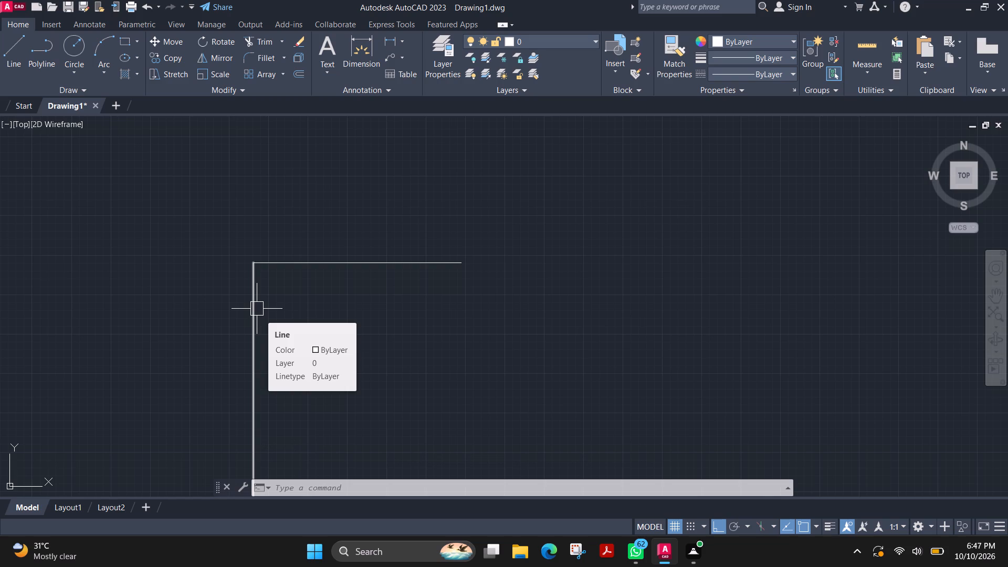
pyautogui.scroll(-1, 253, 307)
pyautogui.moveTo(345, 347); pyautogui.dragTo(315, 214, button='middle')
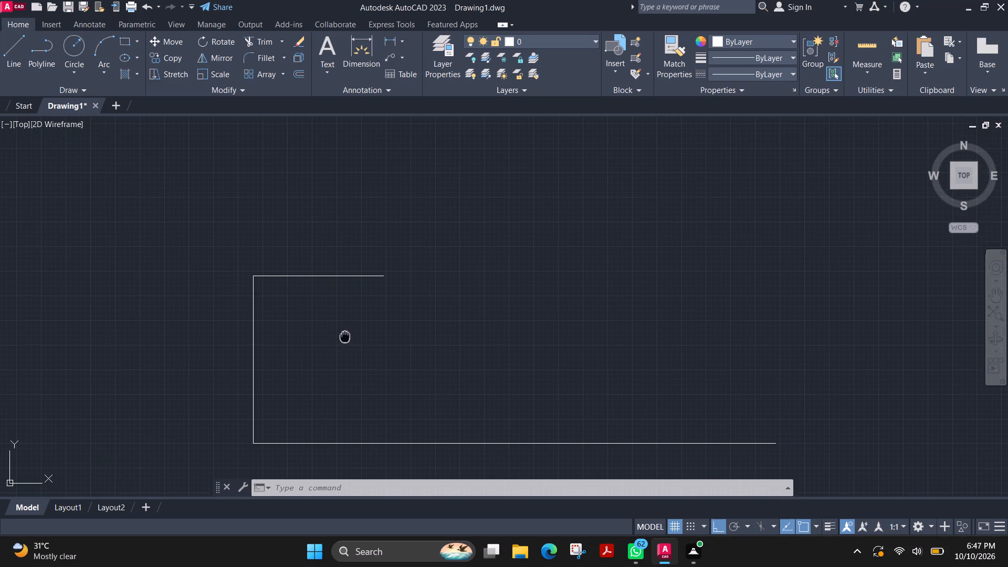
pyautogui.moveTo(315, 214); pyautogui.dragTo(286, 130, button='middle')
pyautogui.scroll(-1, 328, 174)
pyautogui.moveTo(406, 198); pyautogui.dragTo(290, 296, button='middle')
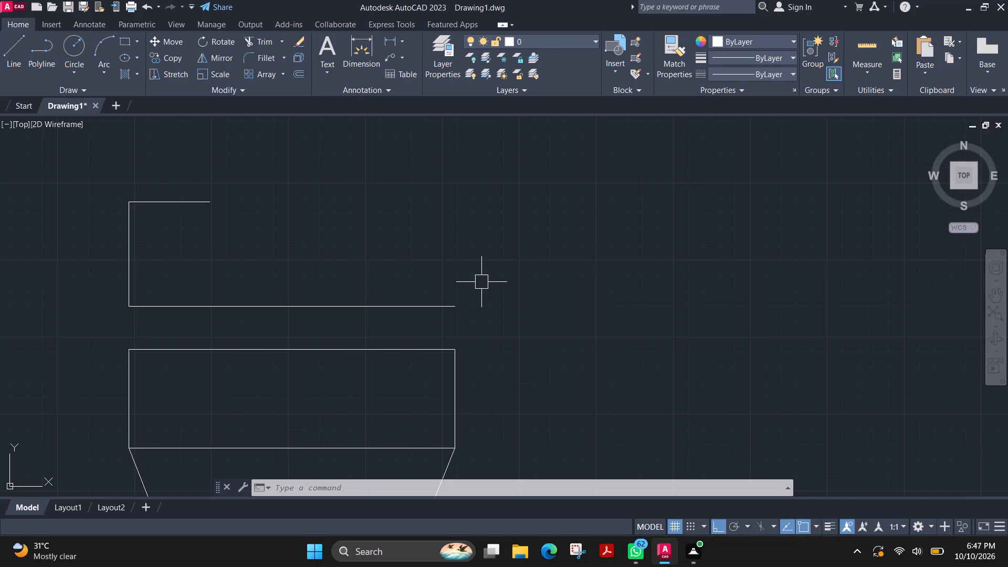
pyautogui.scroll(1, 200, 162)
pyautogui.scroll(-4, 198, 172)
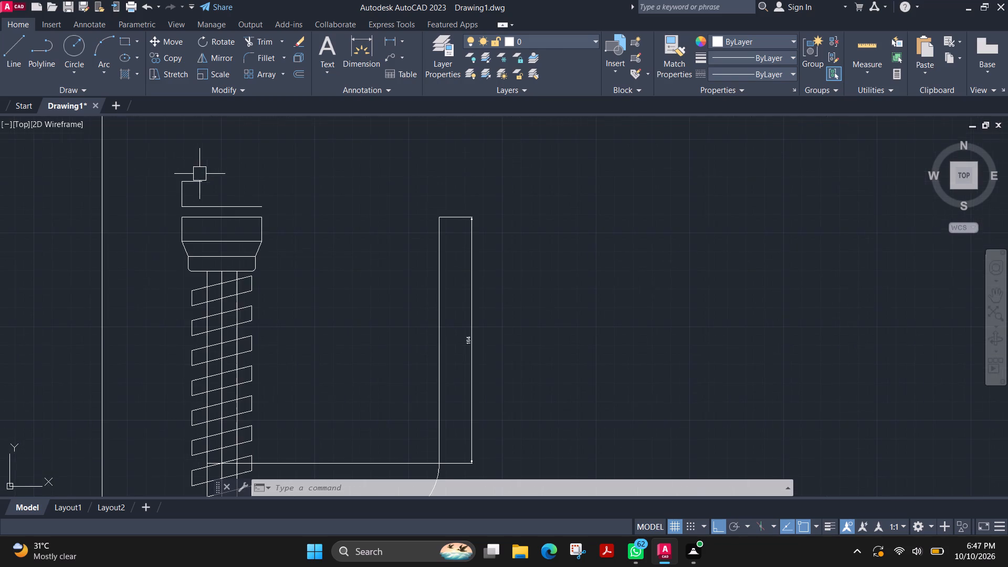
pyautogui.moveTo(216, 172); pyautogui.dragTo(237, 319, button='middle')
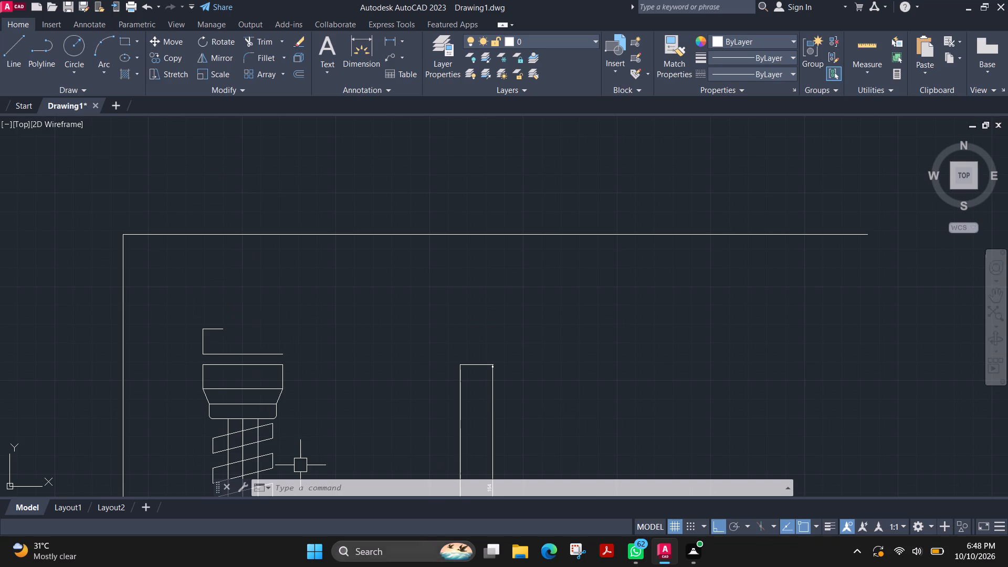
pyautogui.scroll(-2, 480, 330)
pyautogui.moveTo(487, 414); pyautogui.dragTo(486, 313, button='middle')
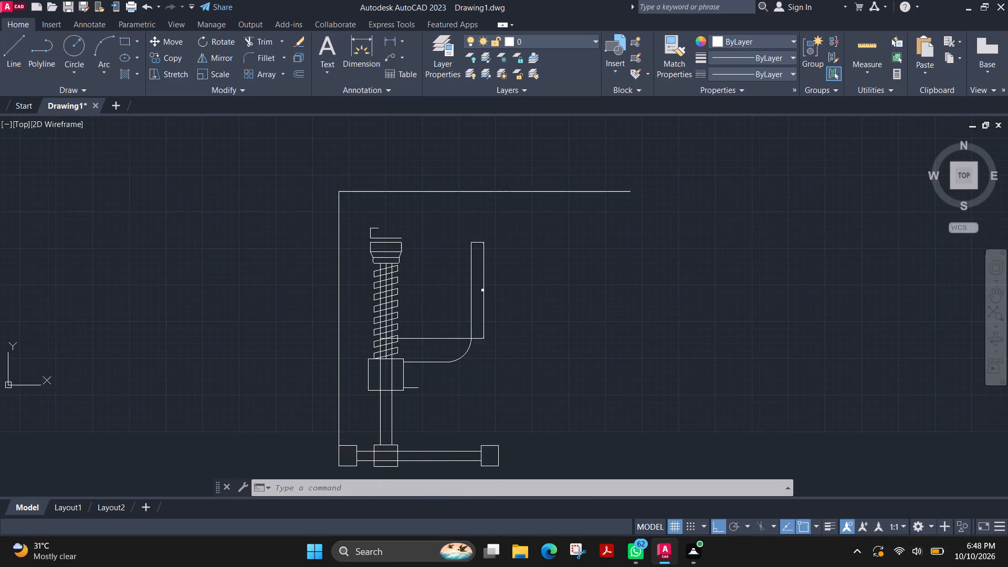
pyautogui.scroll(2, 451, 339)
pyautogui.scroll(1, 394, 342)
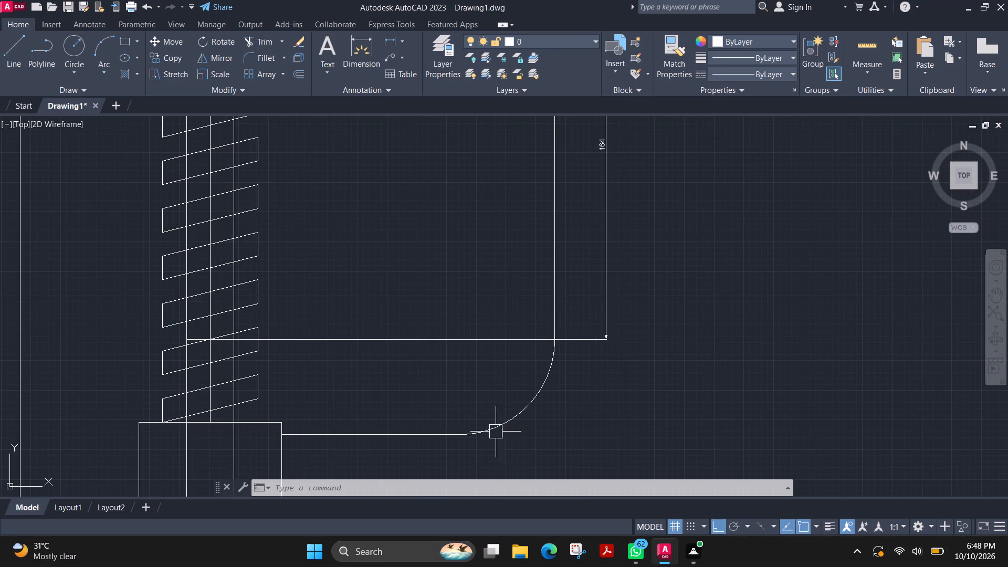
pyautogui.scroll(1, 559, 398)
pyautogui.moveTo(559, 397); pyautogui.dragTo(715, 229, button='middle')
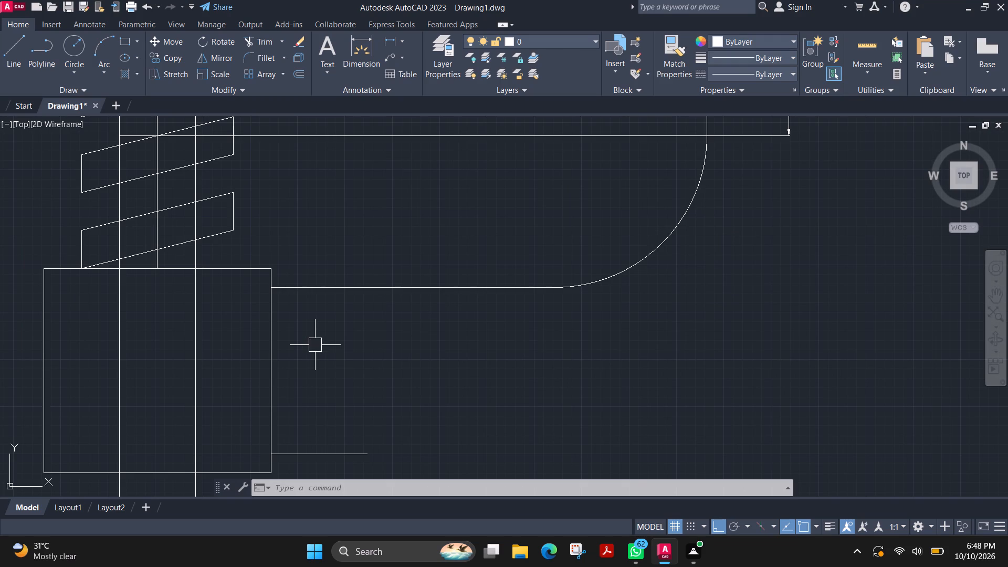
pyautogui.scroll(-1, 342, 329)
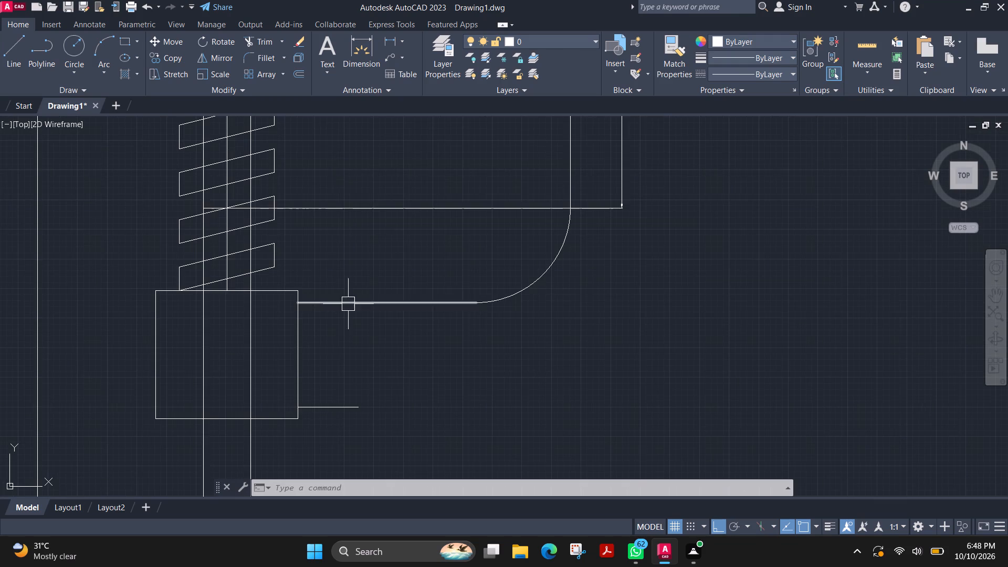
pyautogui.moveTo(348, 304); pyautogui.dragTo(346, 406, button='middle')
pyautogui.moveTo(376, 250); pyautogui.dragTo(435, 421, button='middle')
pyautogui.moveTo(391, 244); pyautogui.dragTo(406, 395, button='middle')
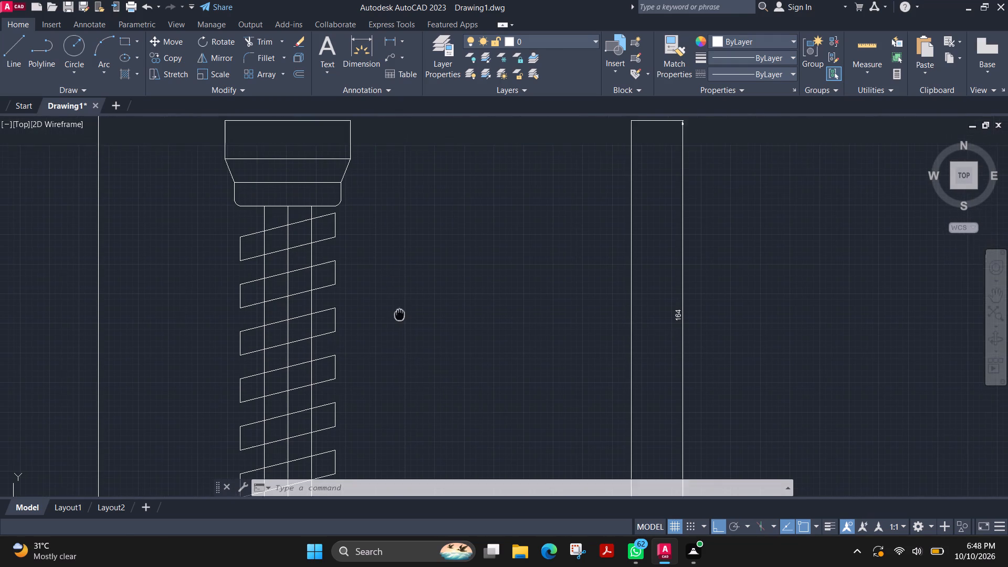
pyautogui.moveTo(406, 395); pyautogui.dragTo(416, 422, button='middle')
pyautogui.scroll(1, 385, 250)
pyautogui.moveTo(380, 227); pyautogui.dragTo(388, 303, button='middle')
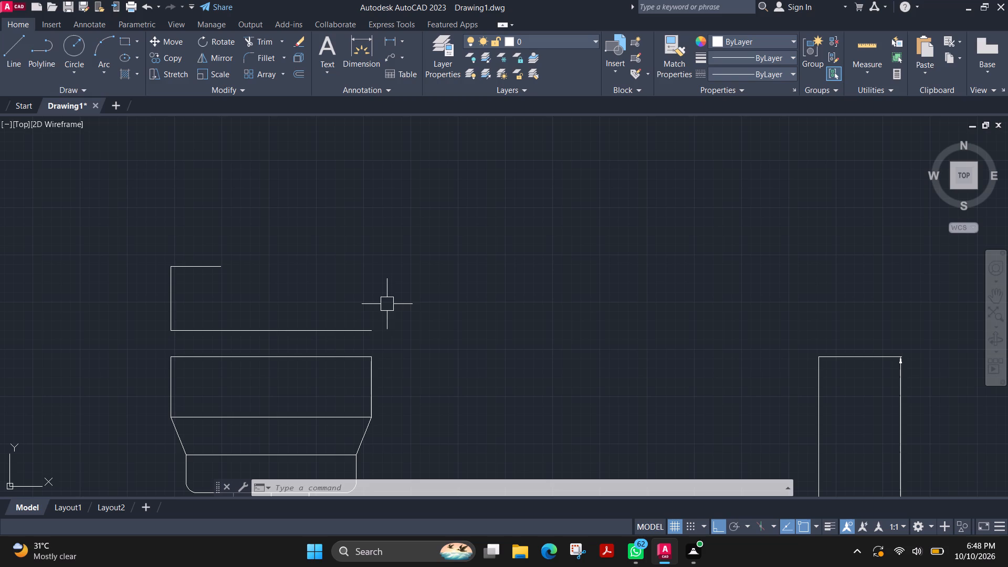
# Start a vertical line upward from the free end of the separate 53 mm line above the cap.
pyautogui.click(14, 57)
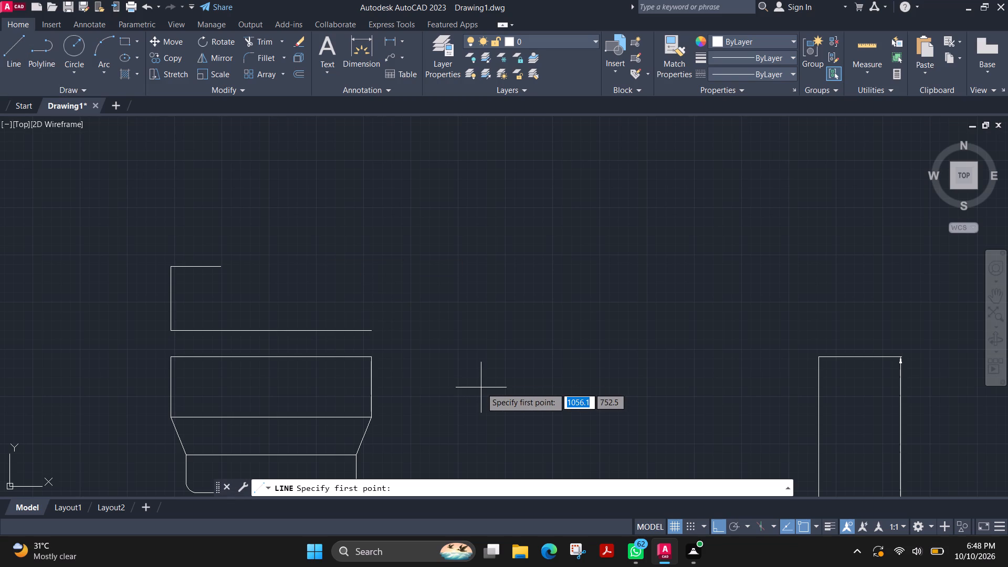
pyautogui.click(369, 330)
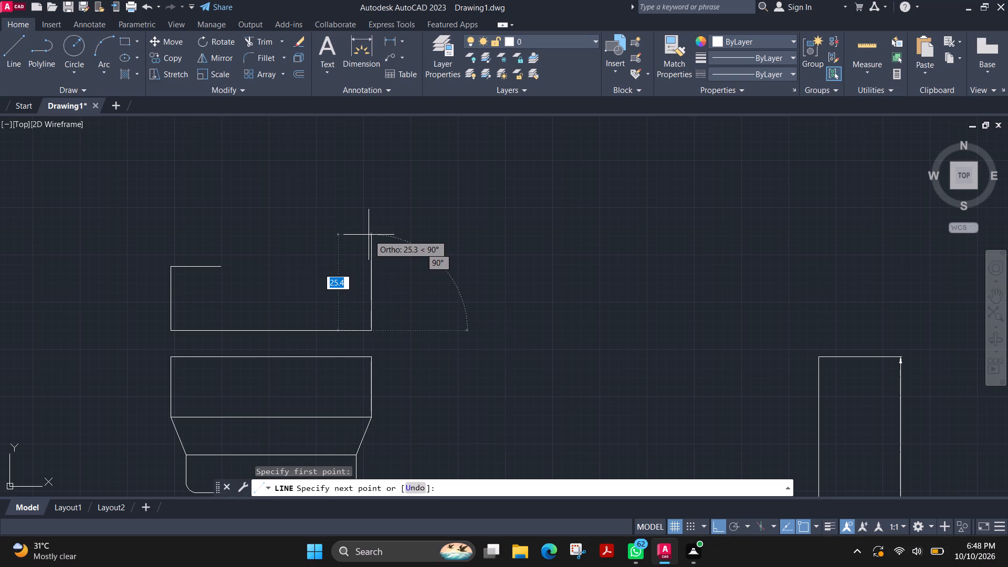
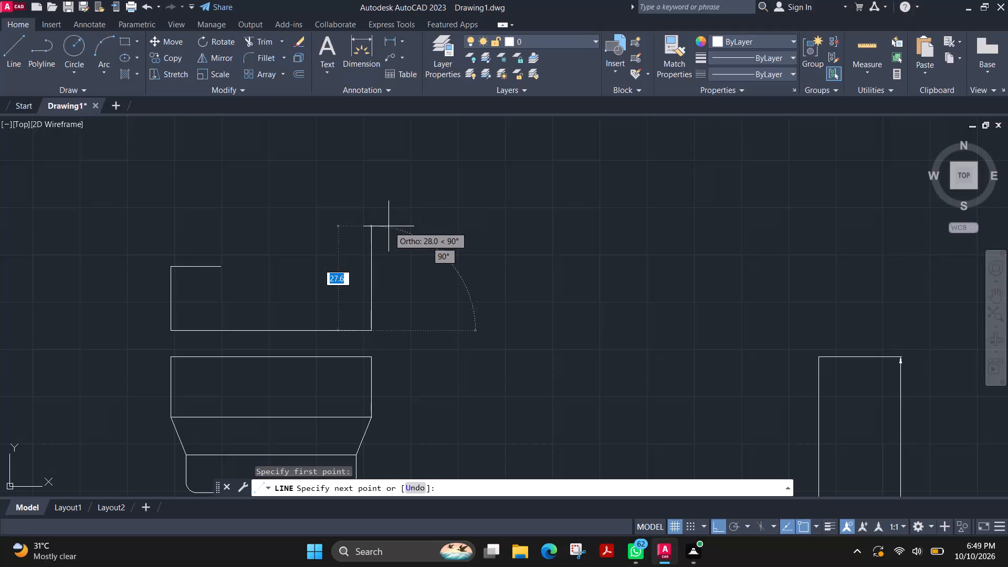
# Finish the vertical line at about 28 mm tall on the separate part above the cap.
pyautogui.click(387, 227)
pyautogui.press('Escape')
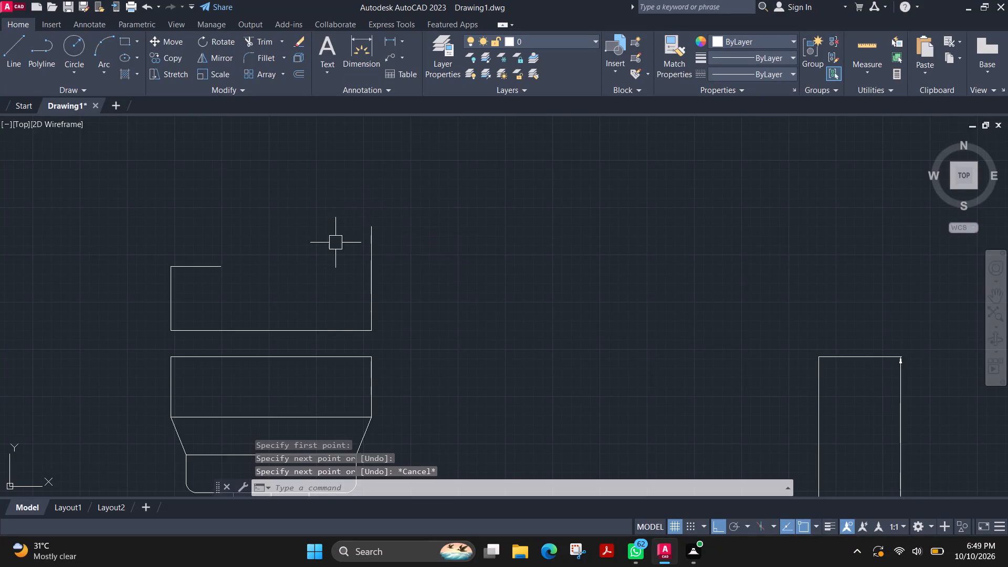
# Examine the unfinished part above the cap, the spring coils, the lower block and the side arm.
pyautogui.scroll(2, 241, 301)
pyautogui.moveTo(238, 287); pyautogui.dragTo(453, 345, button='middle')
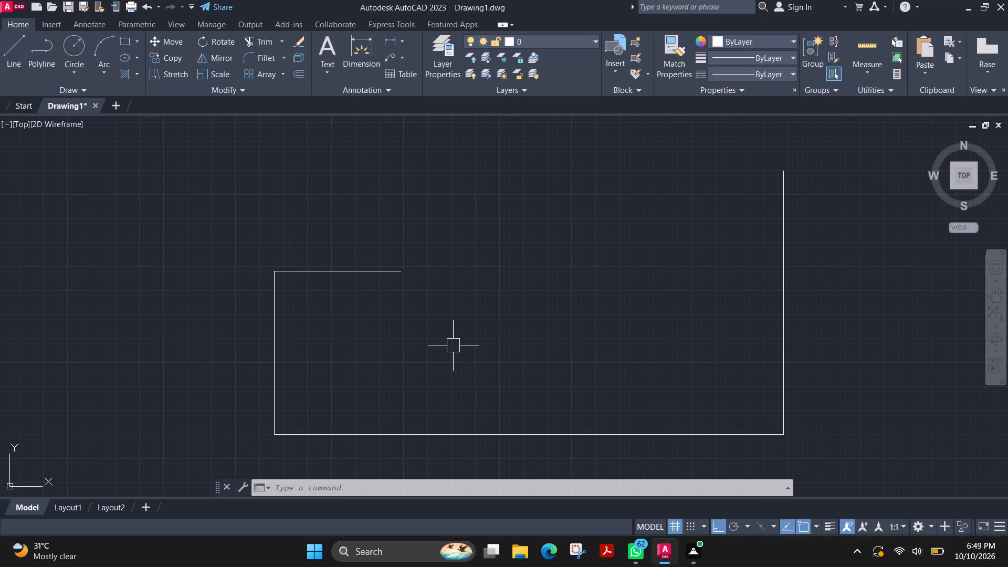
pyautogui.scroll(-1, 453, 345)
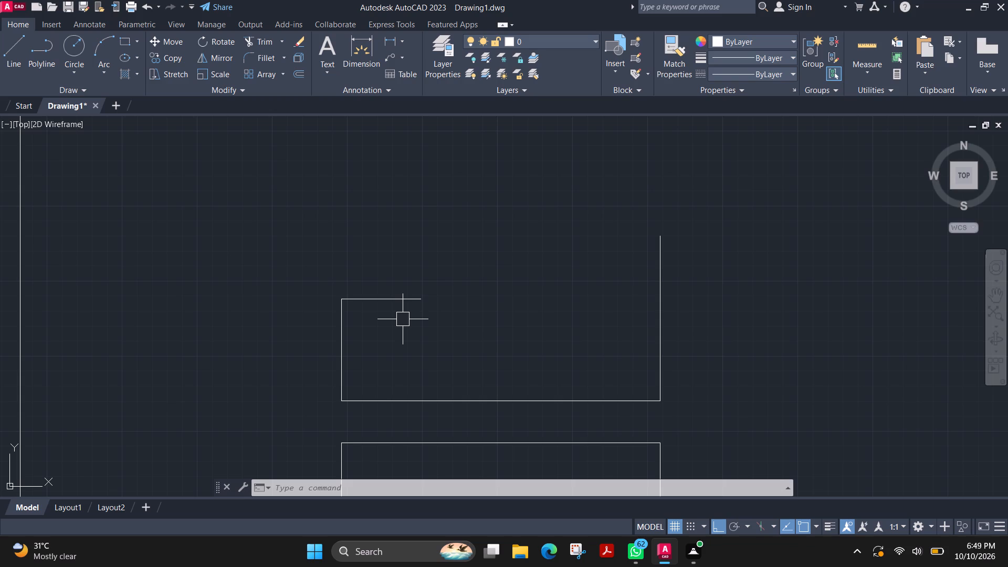
pyautogui.scroll(-1, 403, 319)
pyautogui.scroll(-1, 606, 358)
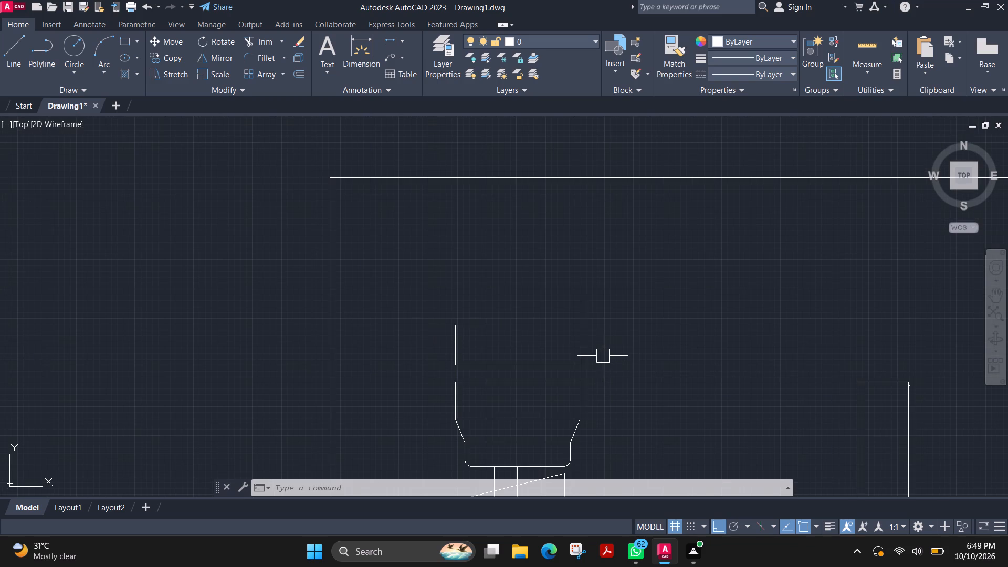
pyautogui.moveTo(603, 356); pyautogui.dragTo(526, 339, button='middle')
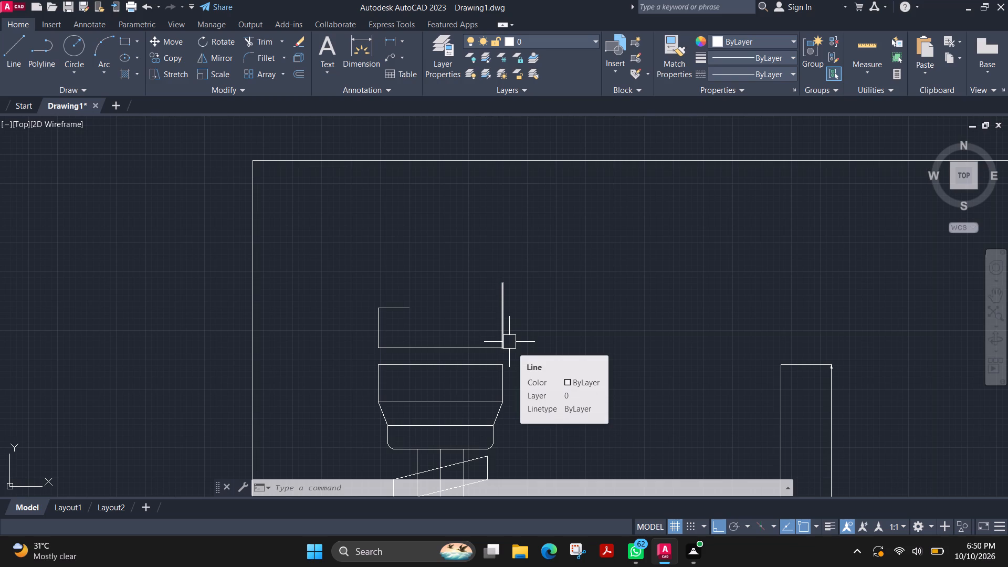
pyautogui.scroll(1, 509, 342)
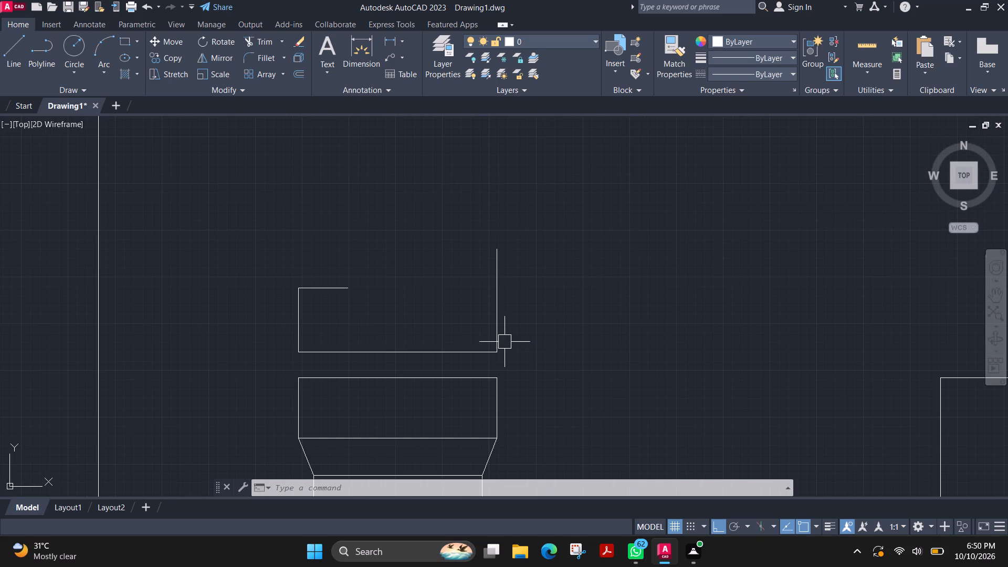
pyautogui.scroll(-1, 505, 342)
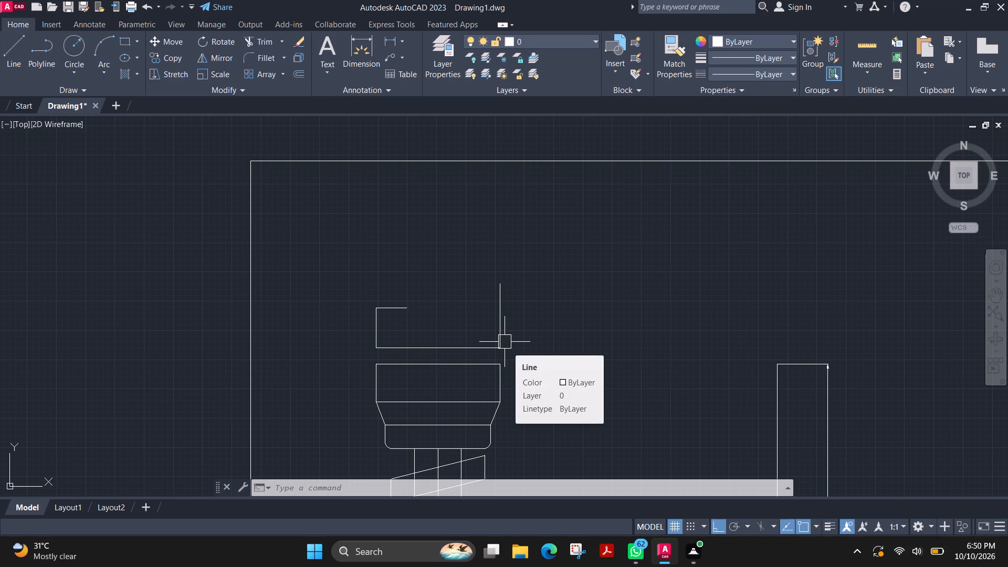
pyautogui.scroll(-1, 505, 342)
pyautogui.moveTo(587, 417); pyautogui.dragTo(529, 121, button='middle')
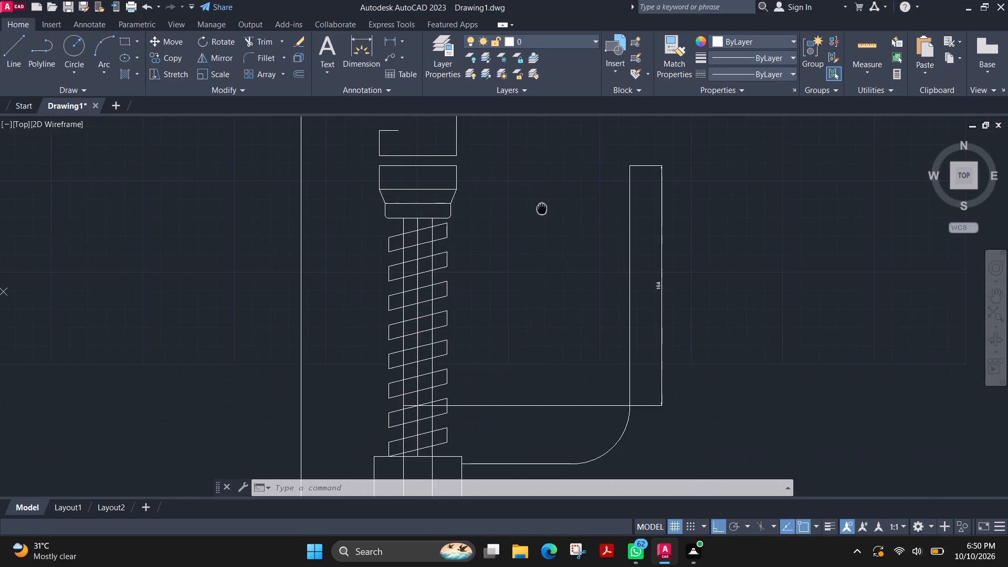
pyautogui.moveTo(529, 121); pyautogui.dragTo(527, 120, button='middle')
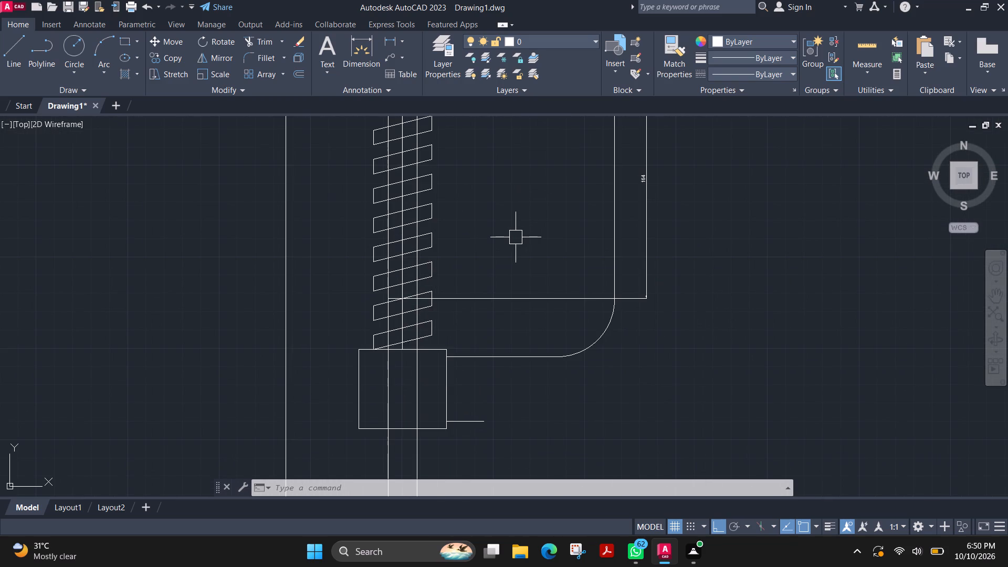
pyautogui.moveTo(496, 348); pyautogui.dragTo(568, 228, button='middle')
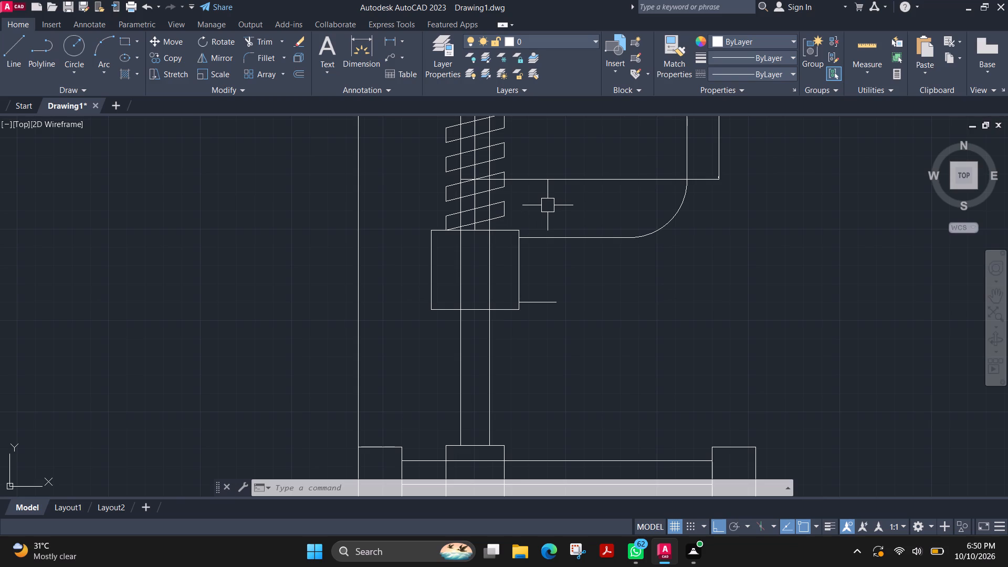
pyautogui.moveTo(519, 211); pyautogui.dragTo(523, 290, button='middle')
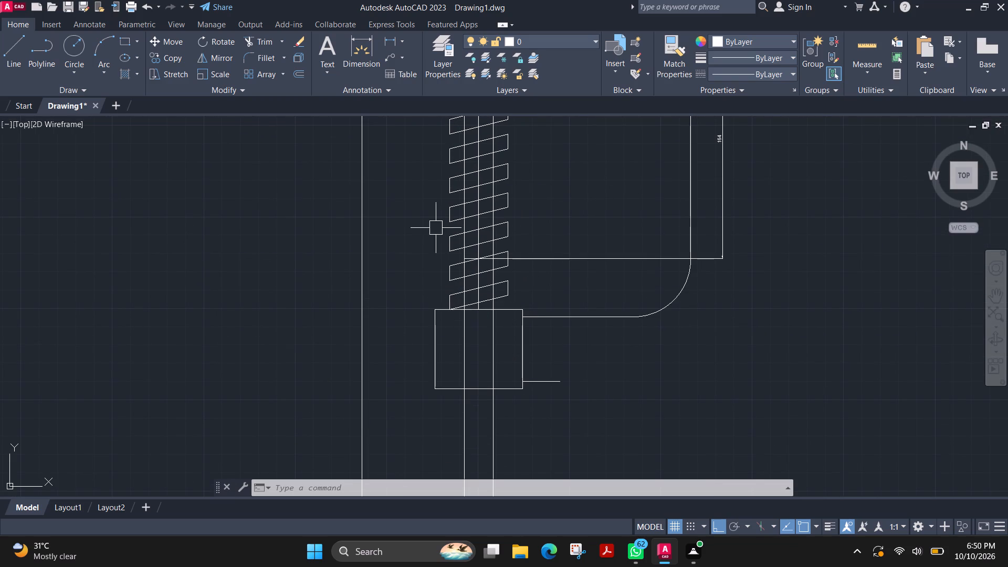
pyautogui.moveTo(434, 218); pyautogui.dragTo(435, 276, button='middle')
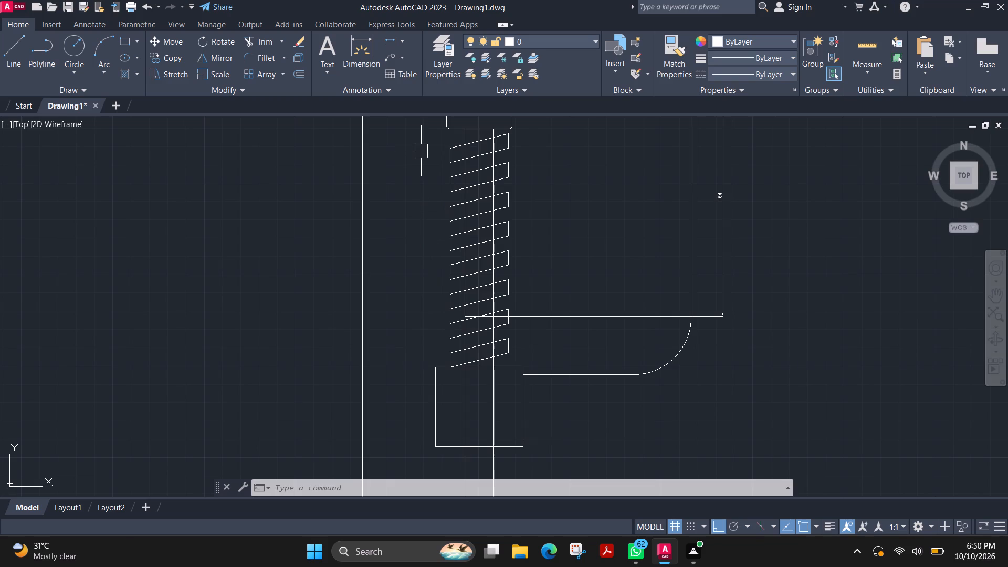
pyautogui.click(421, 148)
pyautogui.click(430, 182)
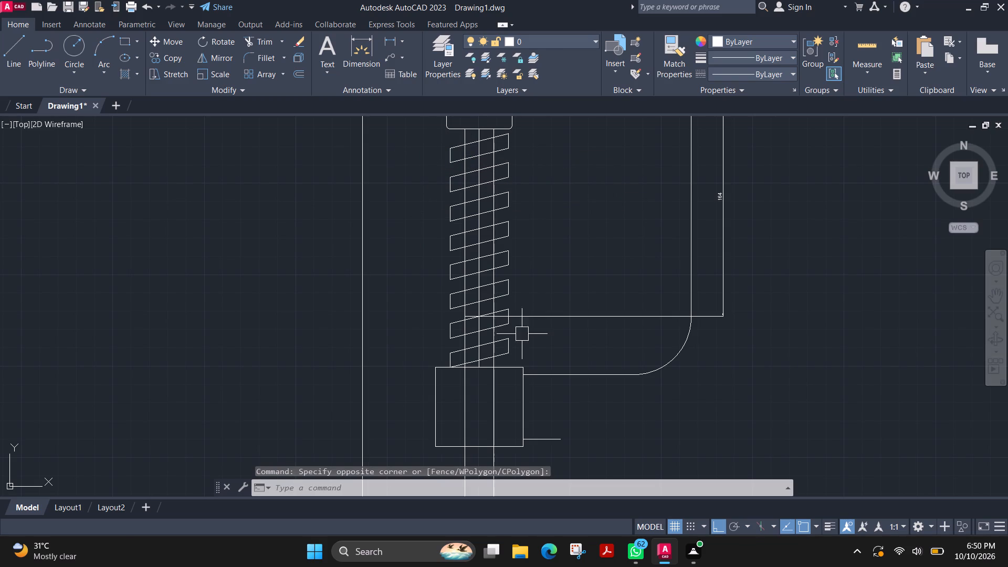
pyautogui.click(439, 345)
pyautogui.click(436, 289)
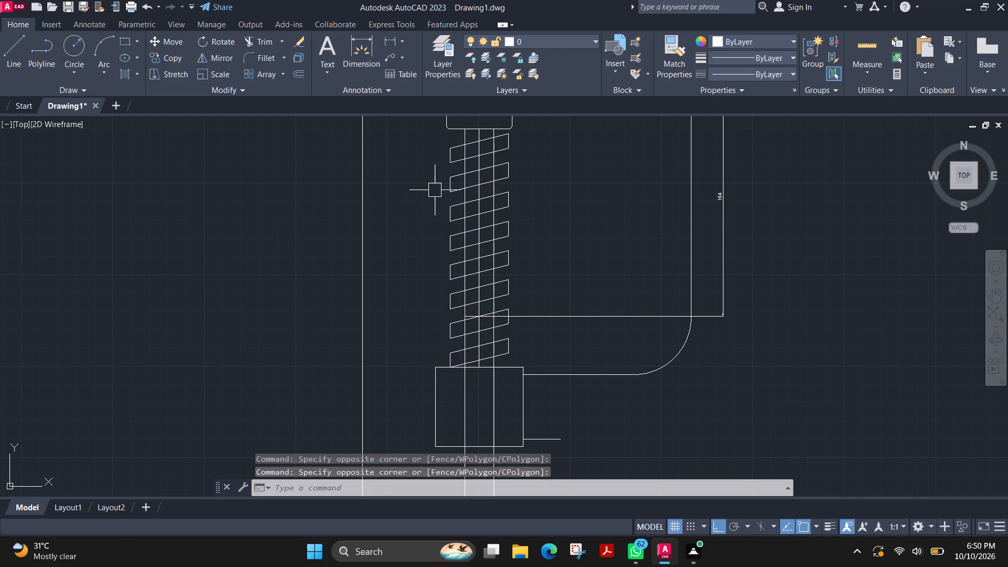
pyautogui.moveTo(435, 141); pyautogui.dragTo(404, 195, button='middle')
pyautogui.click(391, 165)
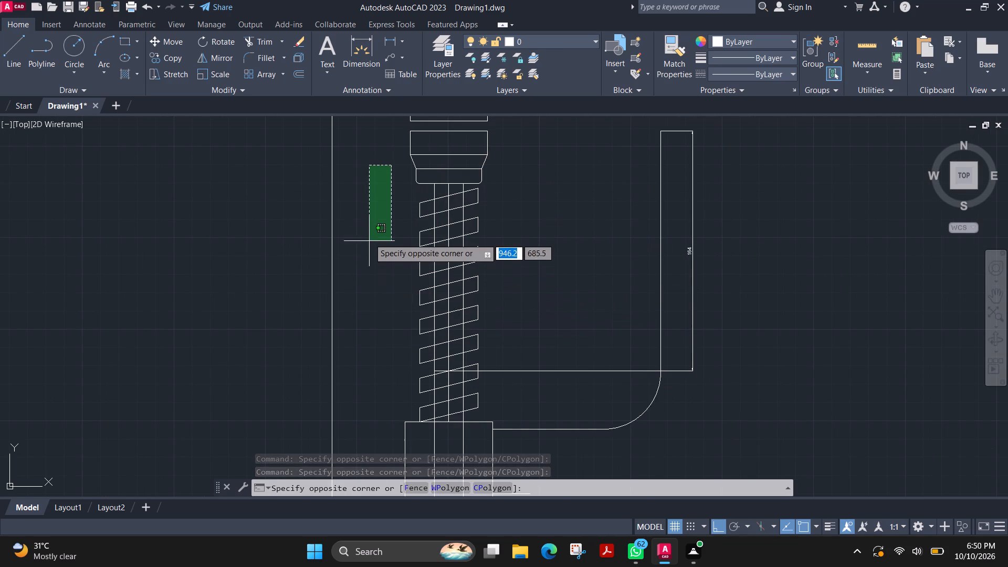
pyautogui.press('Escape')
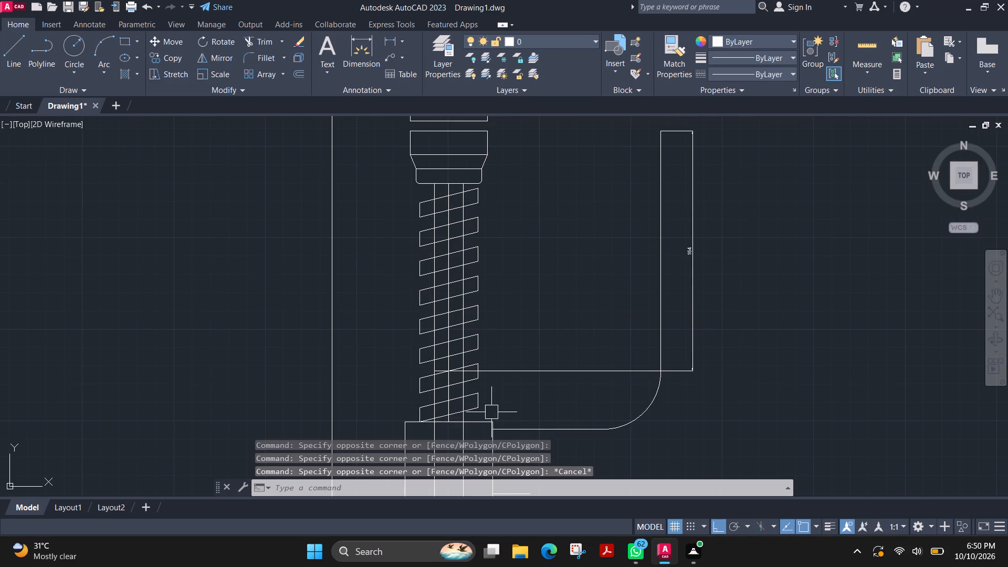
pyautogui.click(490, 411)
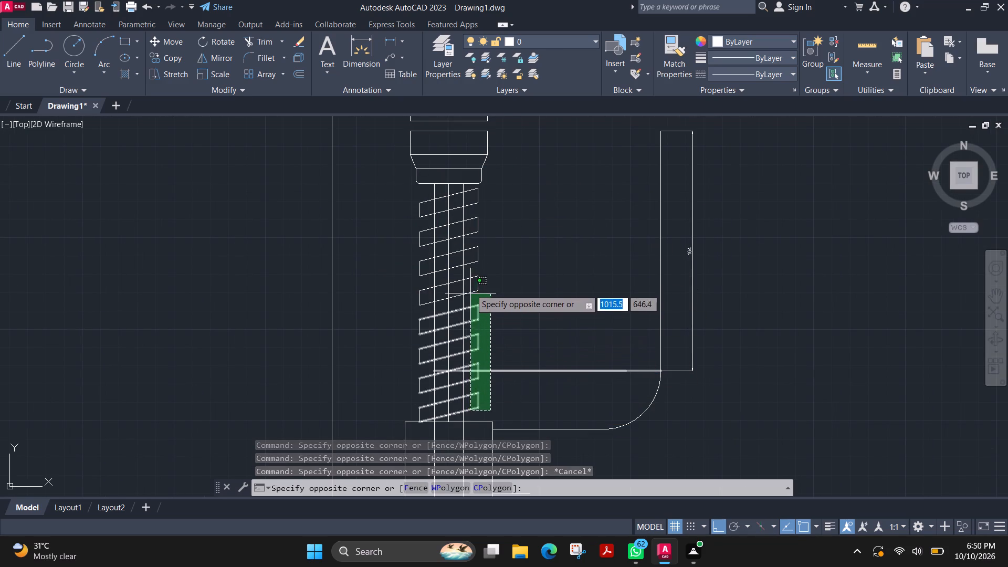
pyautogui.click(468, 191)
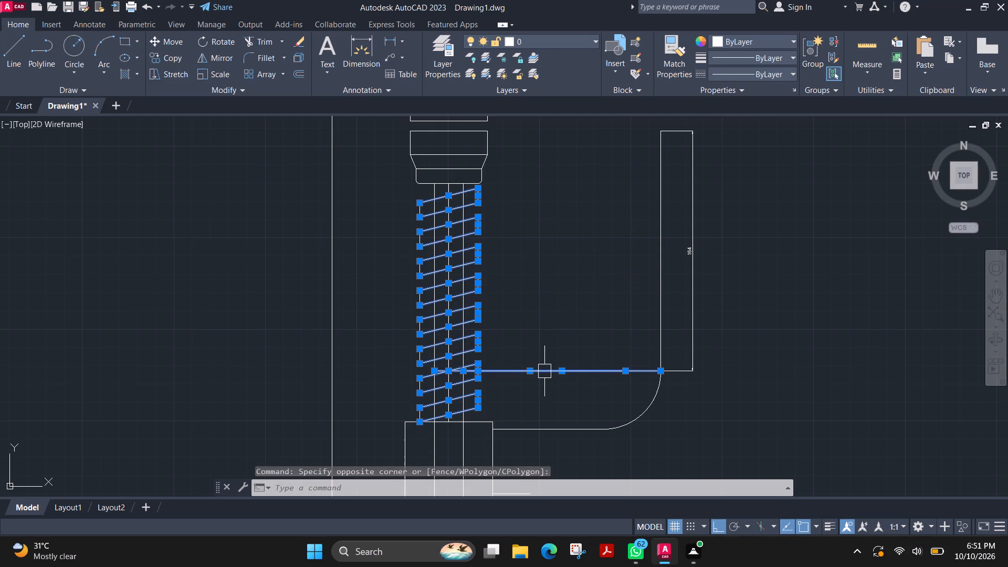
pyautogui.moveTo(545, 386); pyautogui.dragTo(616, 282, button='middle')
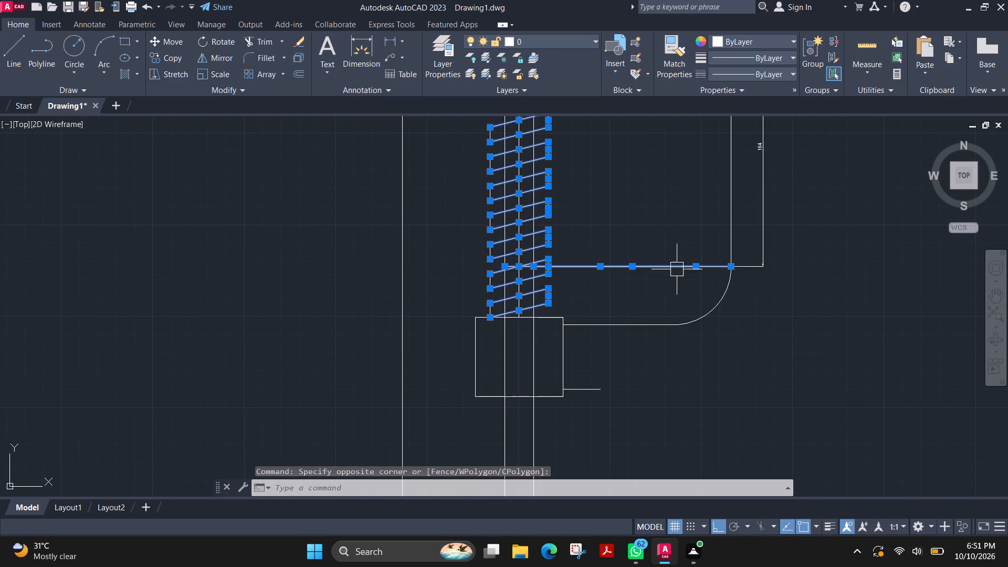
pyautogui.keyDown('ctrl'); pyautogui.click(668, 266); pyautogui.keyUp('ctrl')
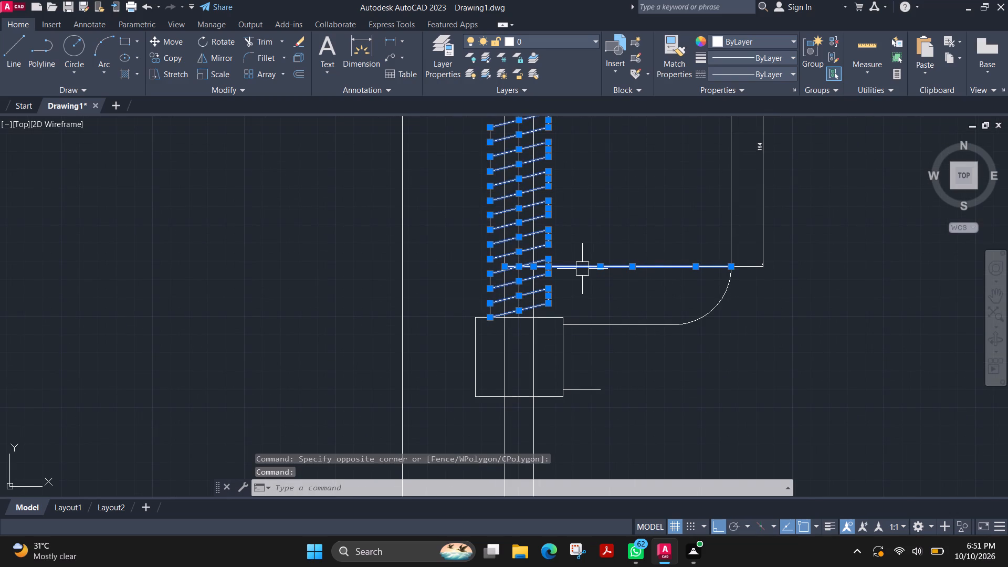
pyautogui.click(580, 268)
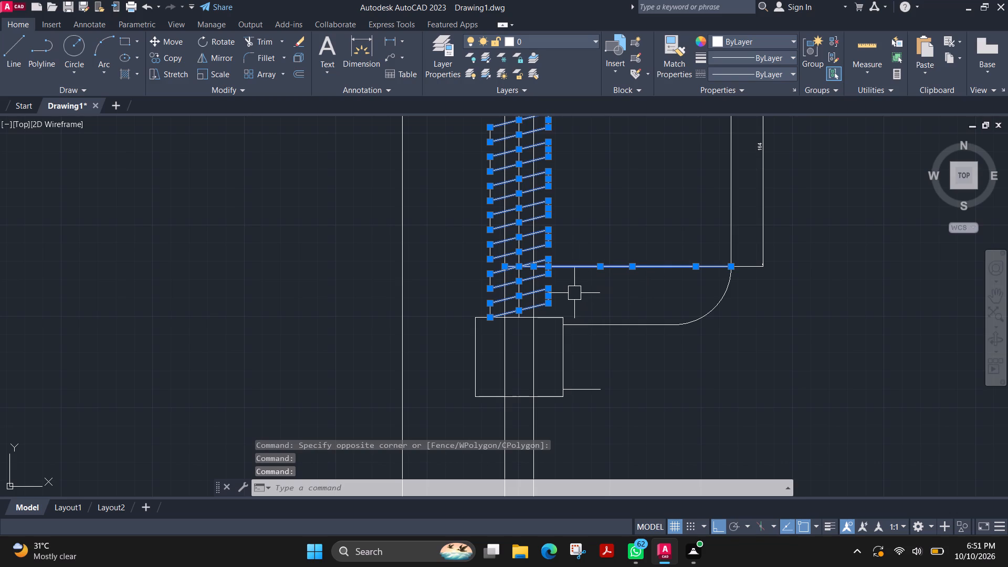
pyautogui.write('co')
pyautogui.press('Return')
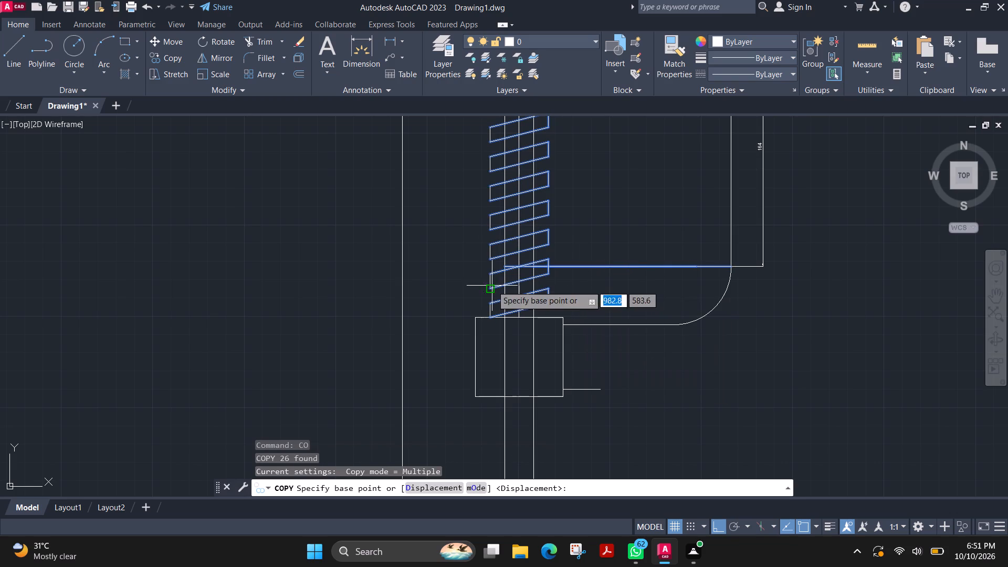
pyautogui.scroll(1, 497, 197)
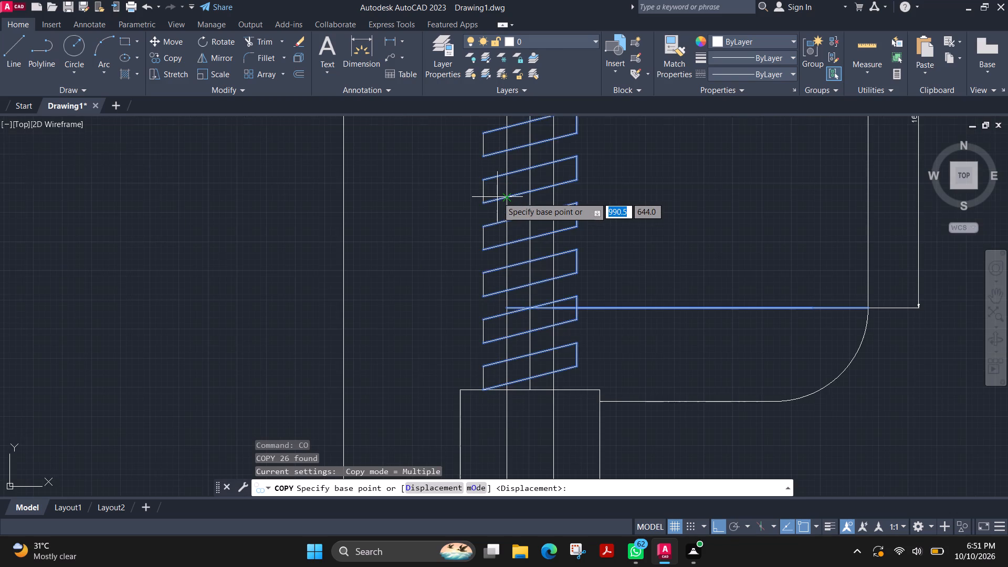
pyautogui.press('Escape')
# Copy the spring coils and the lower block's top edge straight down about 147 mm, onto the top corner of the middle base block.
pyautogui.scroll(-1, 431, 177)
pyautogui.moveTo(431, 174); pyautogui.dragTo(437, 222, button='middle')
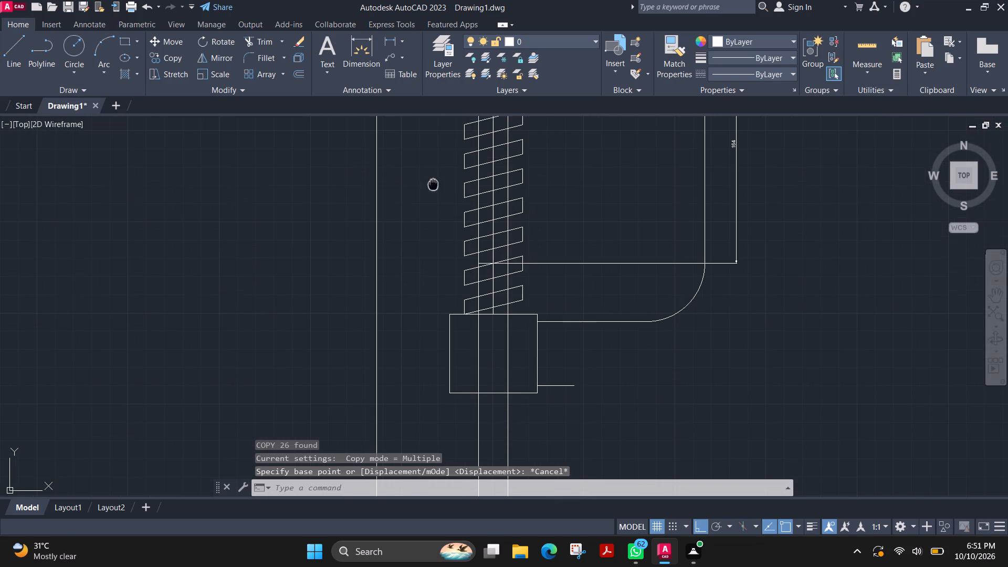
pyautogui.moveTo(437, 222); pyautogui.dragTo(446, 256, button='middle')
pyautogui.click(448, 157)
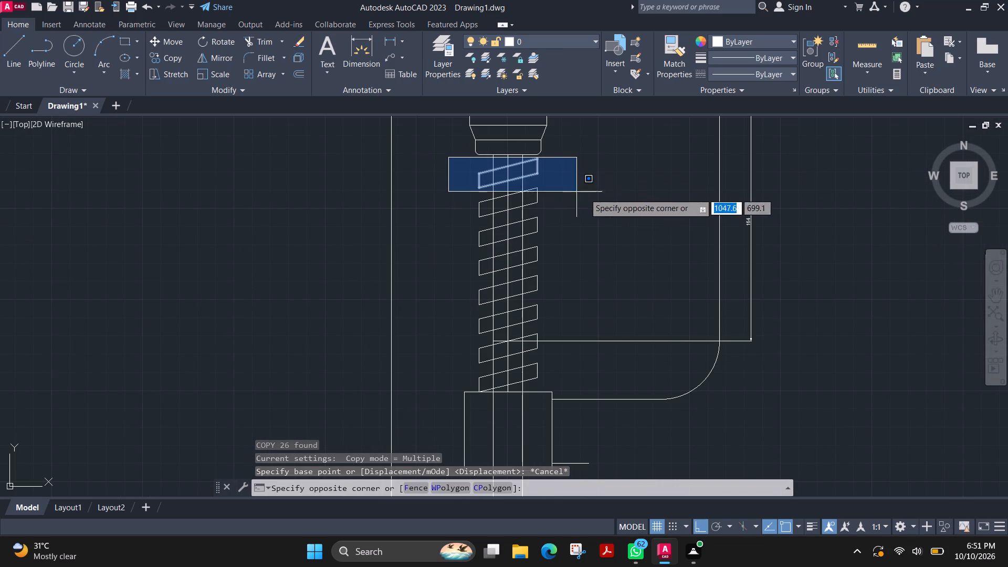
pyautogui.click(565, 397)
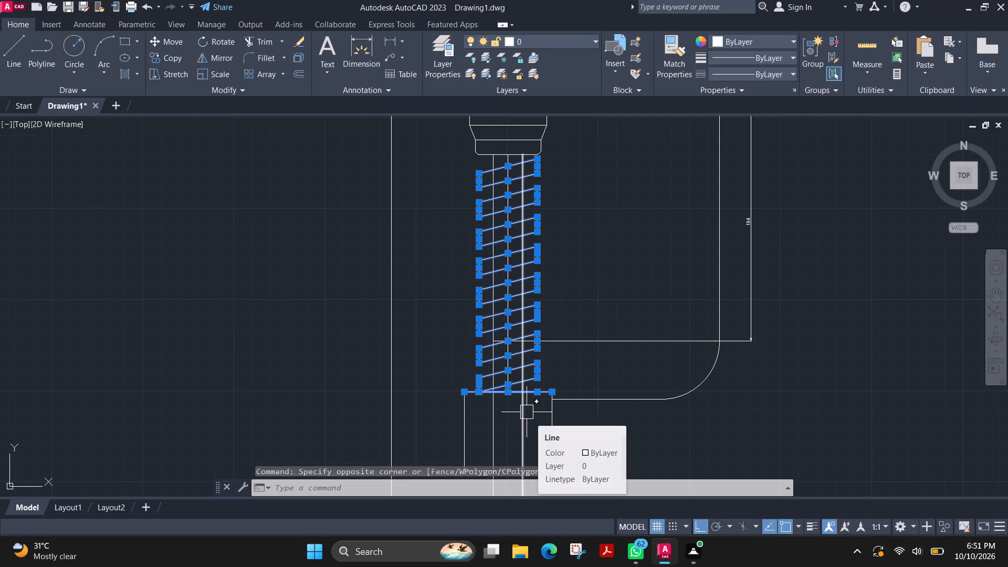
pyautogui.write('co')
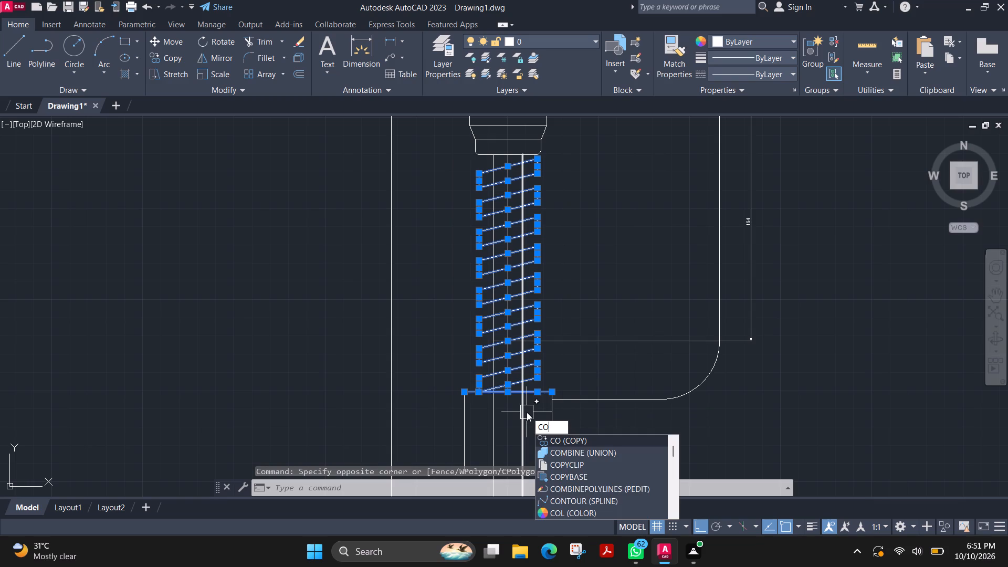
pyautogui.press('Return')
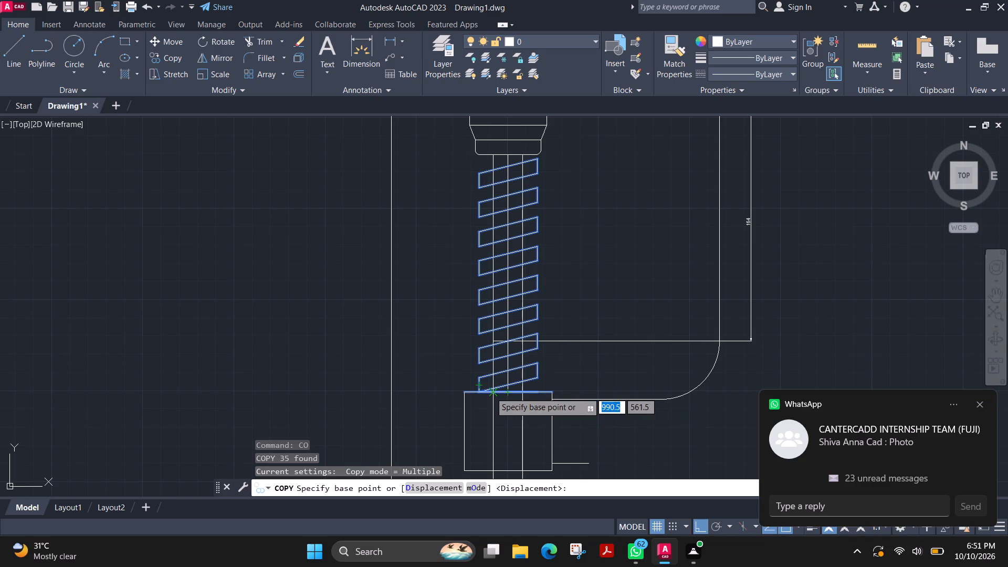
pyautogui.scroll(2, 492, 392)
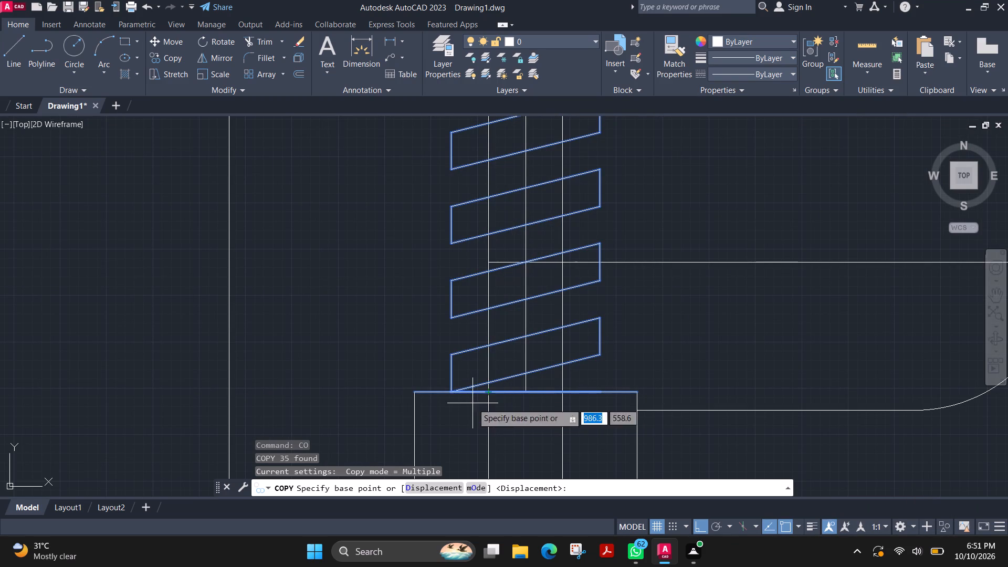
pyautogui.click(451, 393)
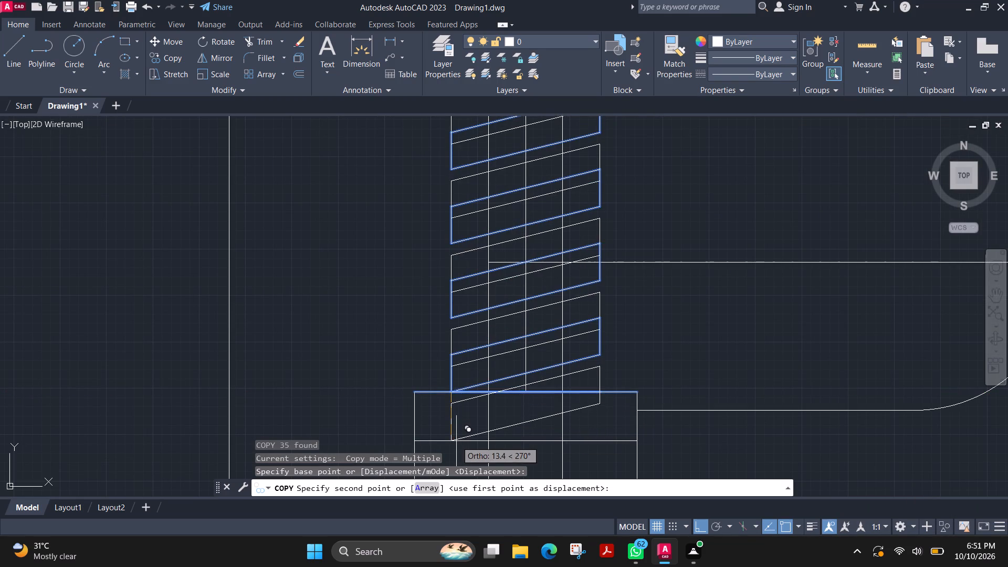
pyautogui.moveTo(457, 440); pyautogui.dragTo(543, 40, button='middle')
pyautogui.scroll(-2, 534, 379)
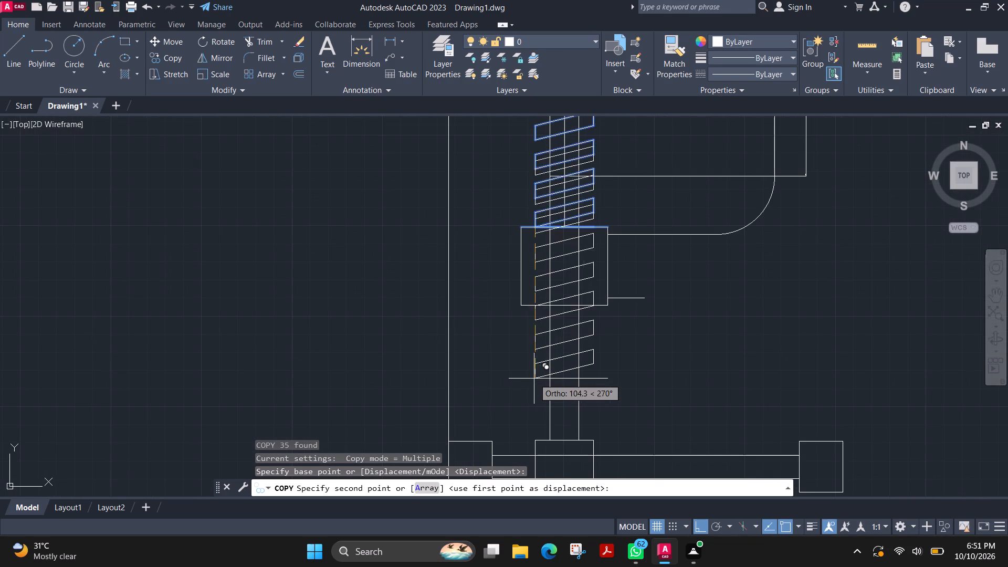
pyautogui.moveTo(522, 402); pyautogui.dragTo(526, 265, button='middle')
pyautogui.scroll(2, 541, 279)
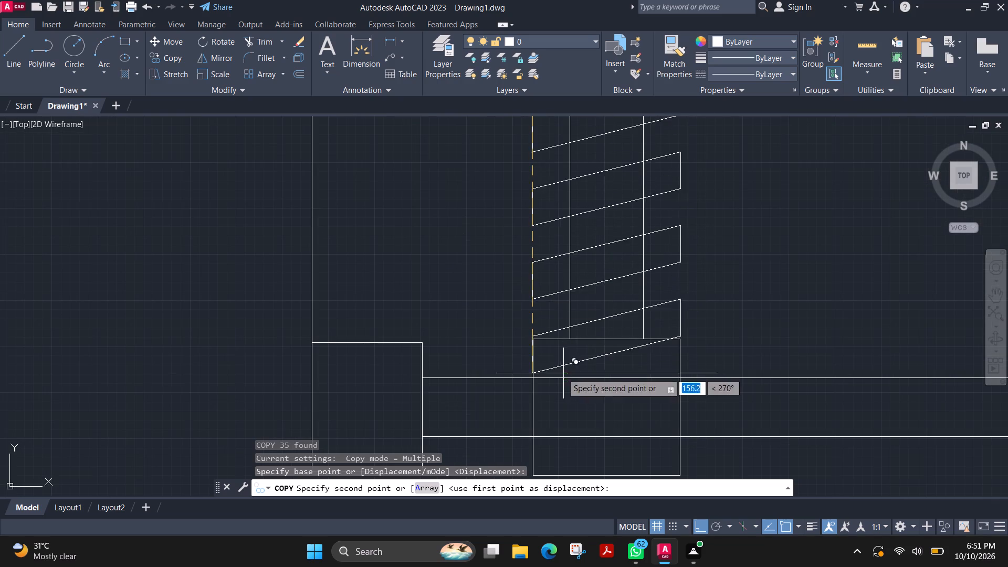
pyautogui.scroll(2, 539, 342)
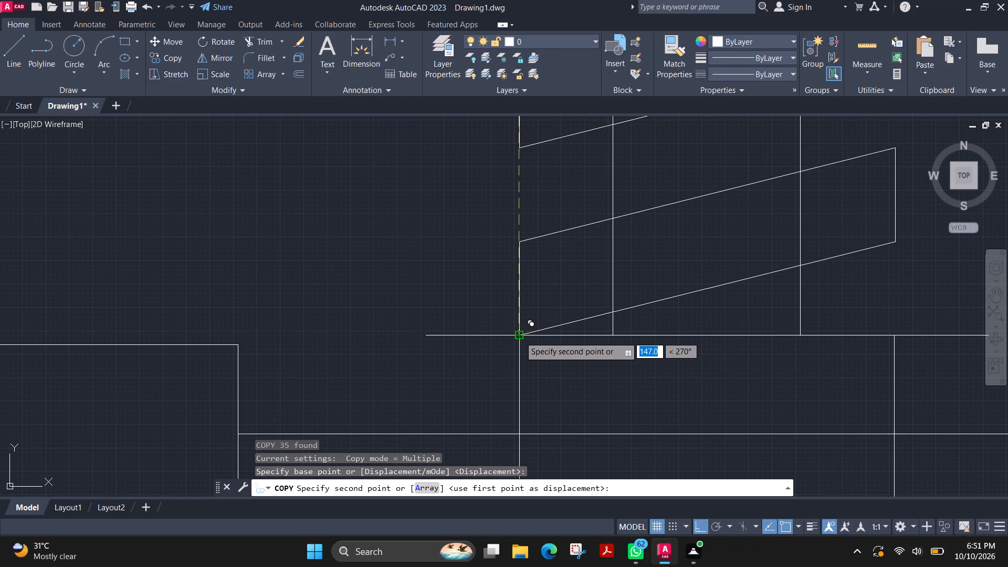
pyautogui.click(520, 337)
pyautogui.press('Escape')
pyautogui.scroll(-3, 471, 224)
pyautogui.moveTo(458, 197); pyautogui.dragTo(456, 437, button='middle')
pyautogui.scroll(-4, 483, 304)
pyautogui.scroll(2, 455, 273)
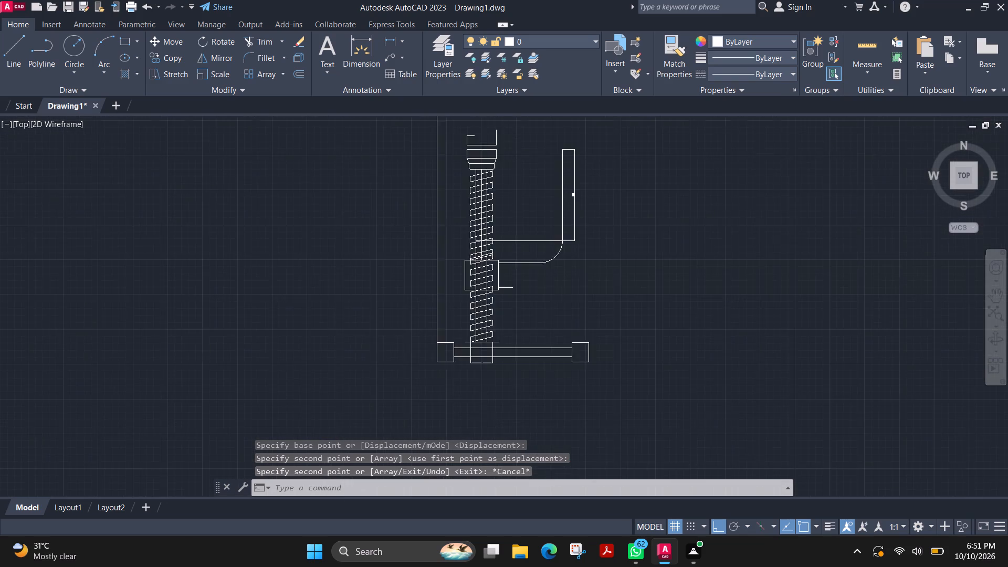
# Undo the last copy of the spring coils and block edge placed onto the middle base block.
pyautogui.scroll(2, 455, 273)
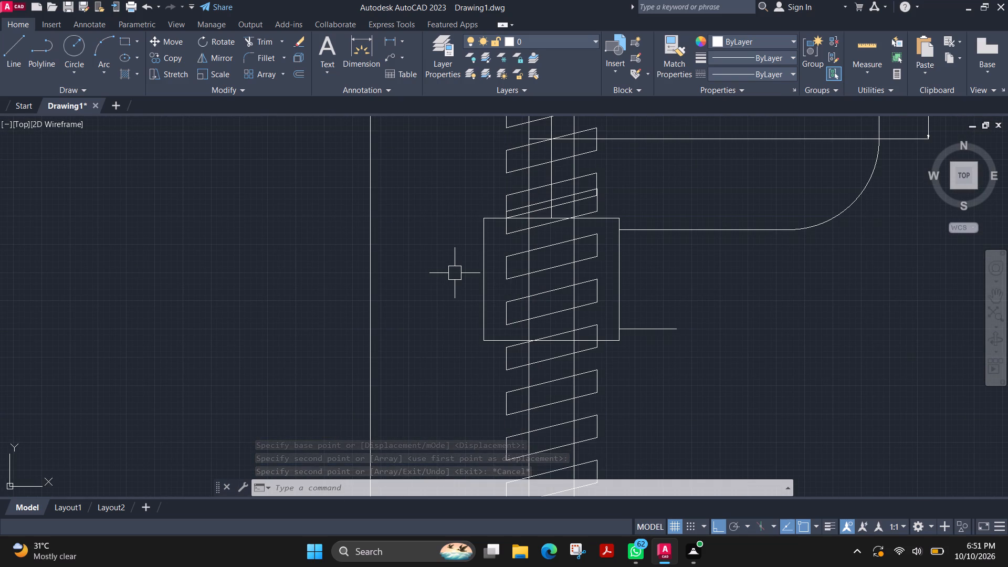
pyautogui.scroll(1, 477, 262)
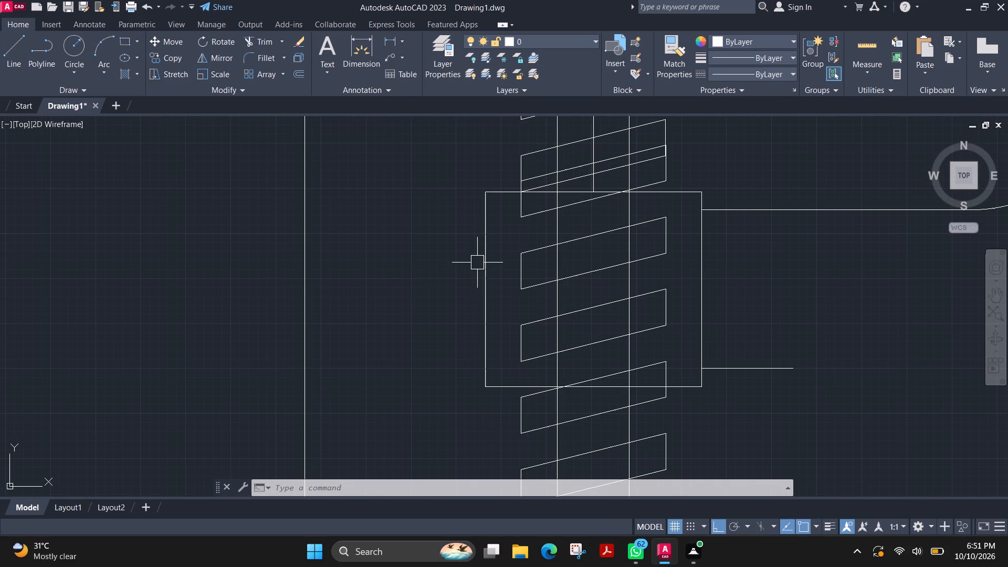
pyautogui.scroll(-2, 477, 262)
pyautogui.hotkey('ctrl', 'z')
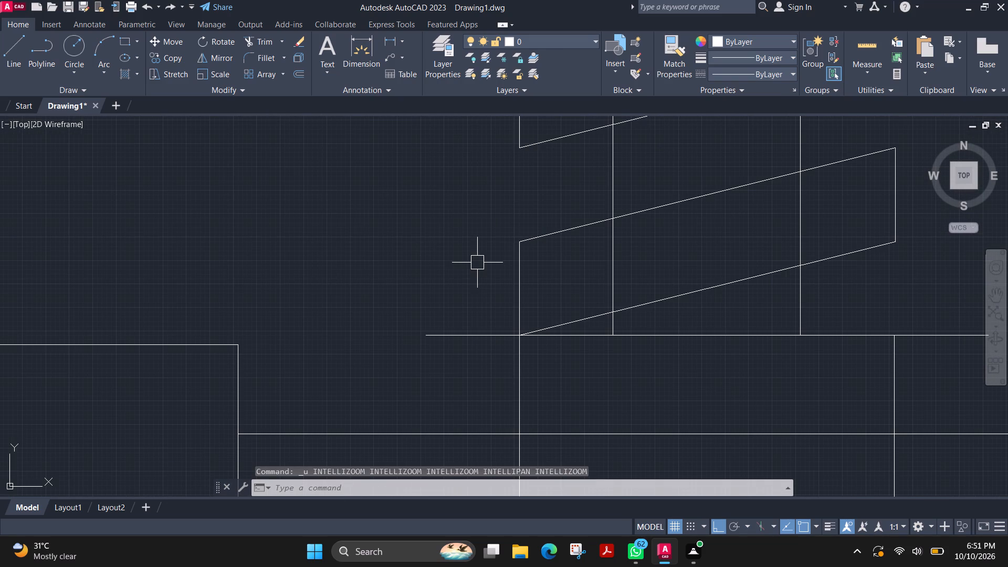
pyautogui.keyDown('ctrl'); pyautogui.scroll(-3, 484, 258); pyautogui.keyUp('ctrl')
pyautogui.scroll(-3, 488, 260)
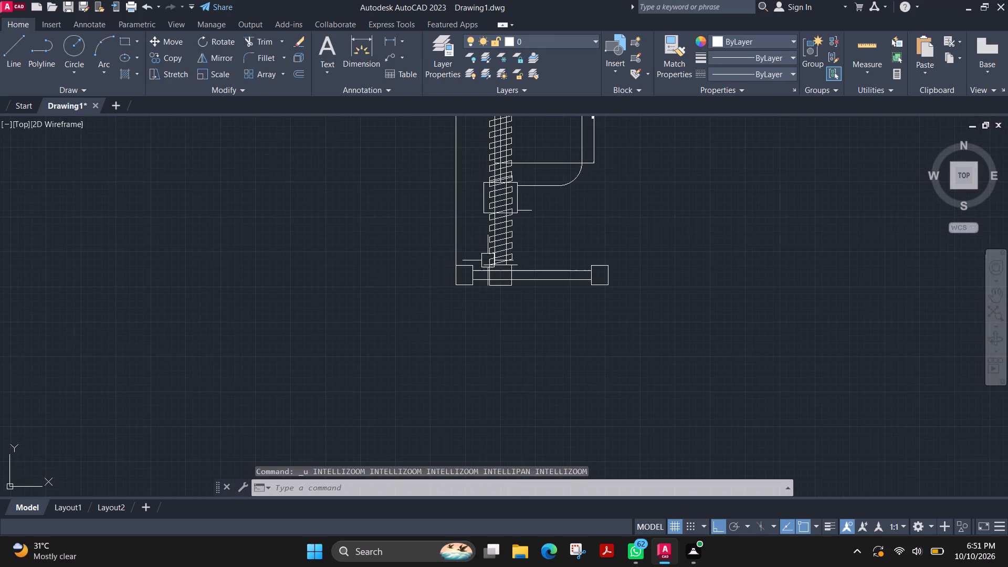
pyautogui.scroll(1, 488, 260)
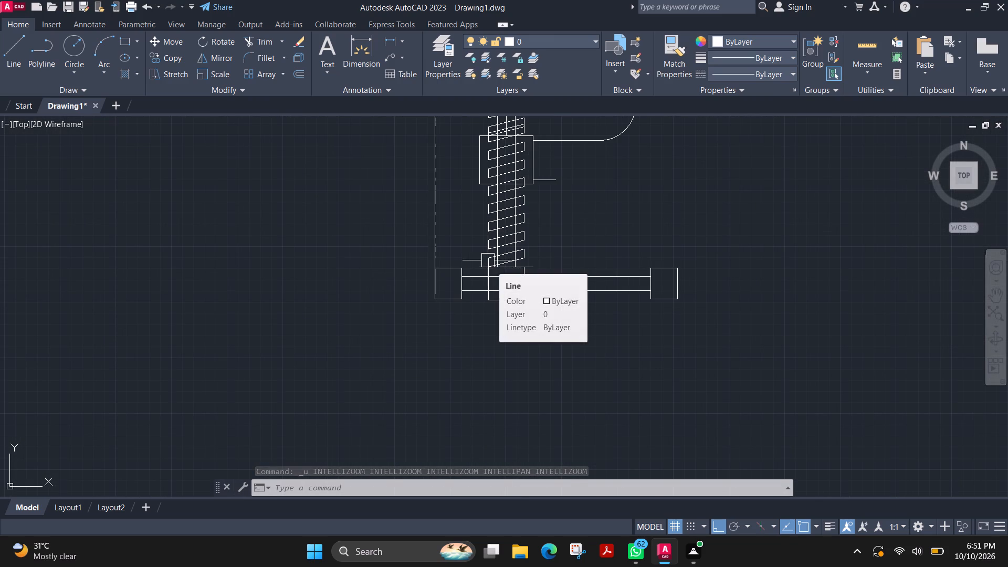
pyautogui.scroll(2, 556, 201)
pyautogui.scroll(-2, 549, 203)
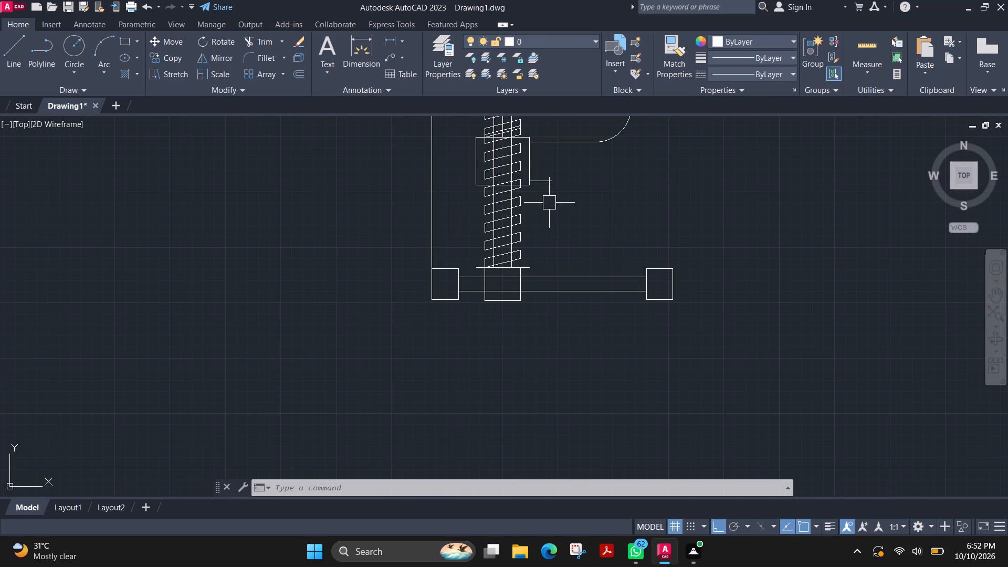
pyautogui.moveTo(551, 306); pyautogui.dragTo(543, 402, button='middle')
pyautogui.hotkey('ctrl', 'z')
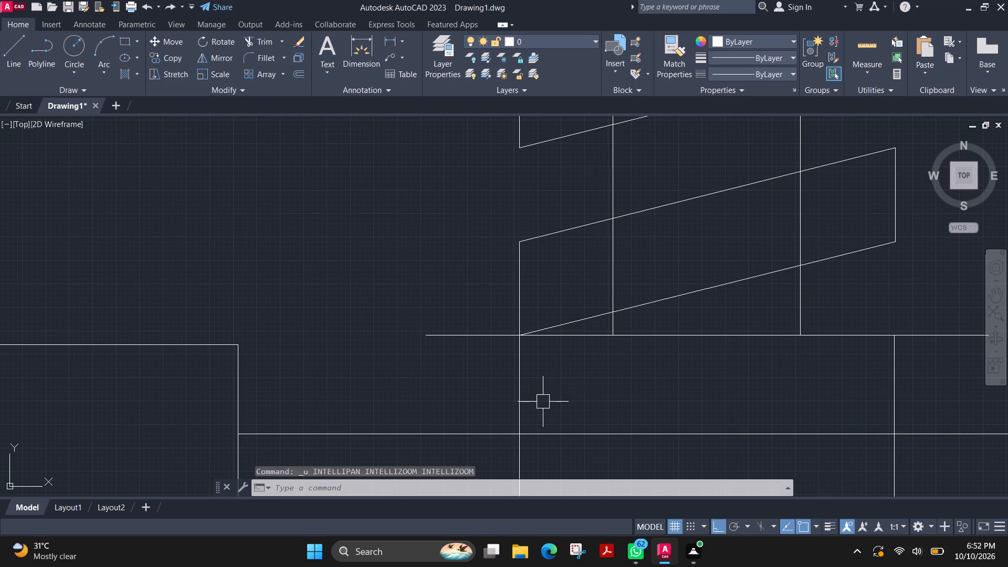
pyautogui.hotkey('ctrl', 'z')
# Copy the upper spring's lowest four coils straight down from their bottom-left corner to the top-left corner of the middle base block.
pyautogui.scroll(-2, 571, 371)
pyautogui.scroll(2, 571, 371)
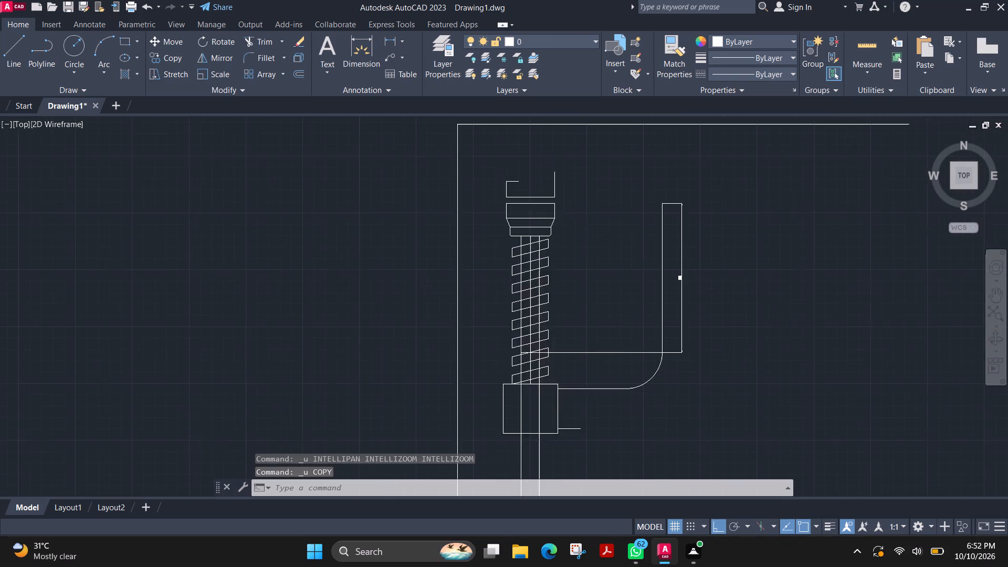
pyautogui.scroll(1, 571, 371)
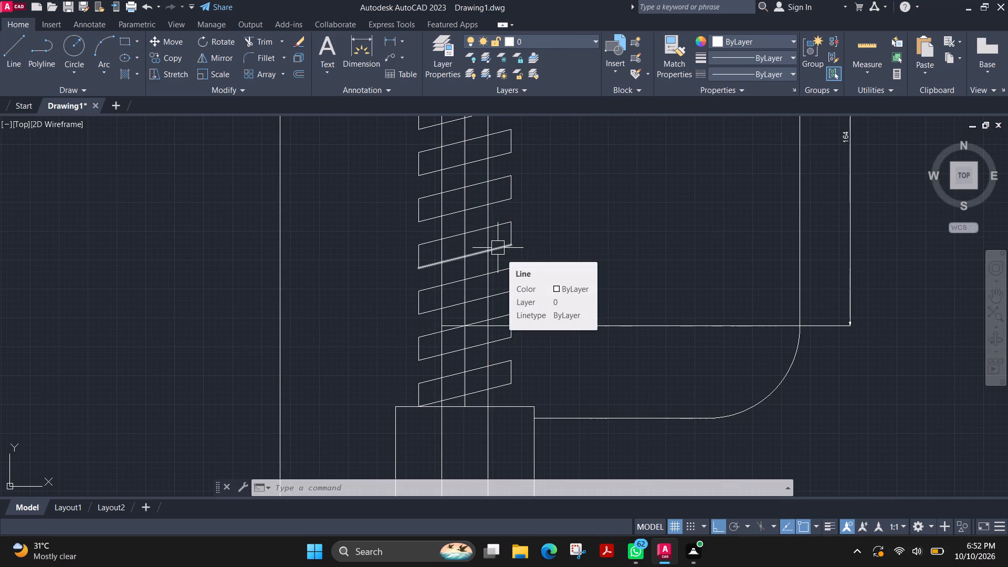
pyautogui.click(386, 232)
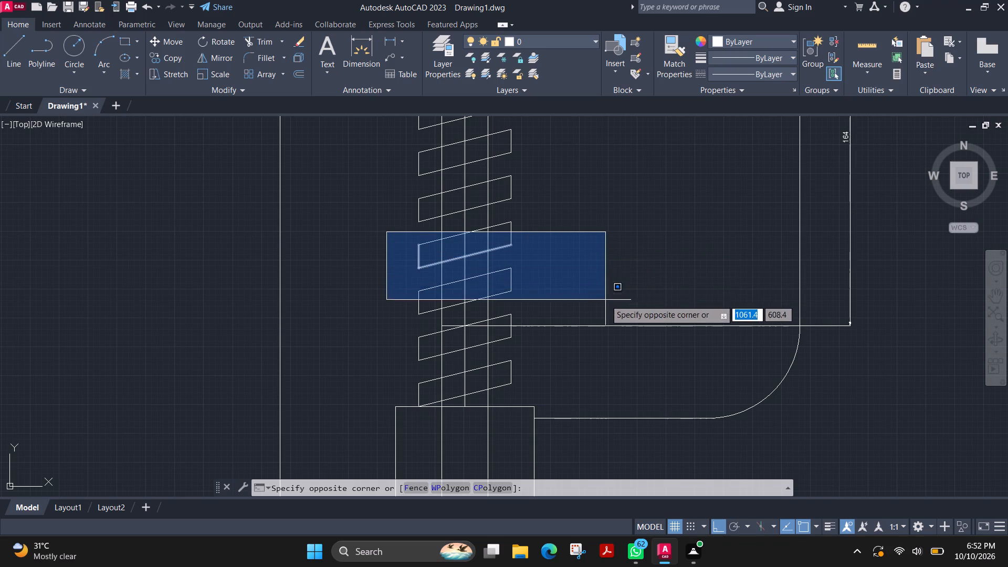
pyautogui.press('Escape')
pyautogui.click(388, 216)
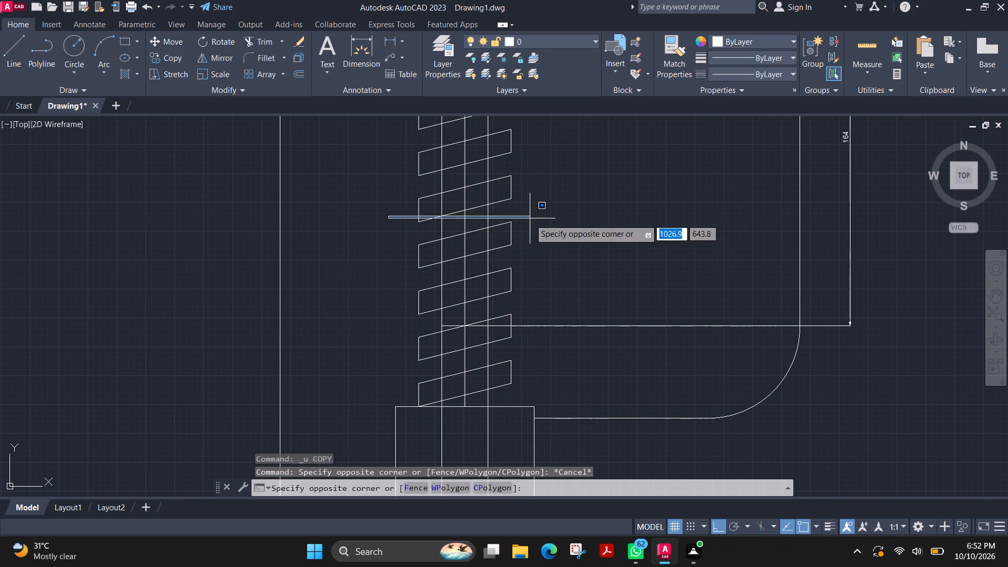
pyautogui.click(527, 418)
pyautogui.write('co')
pyautogui.press('Return')
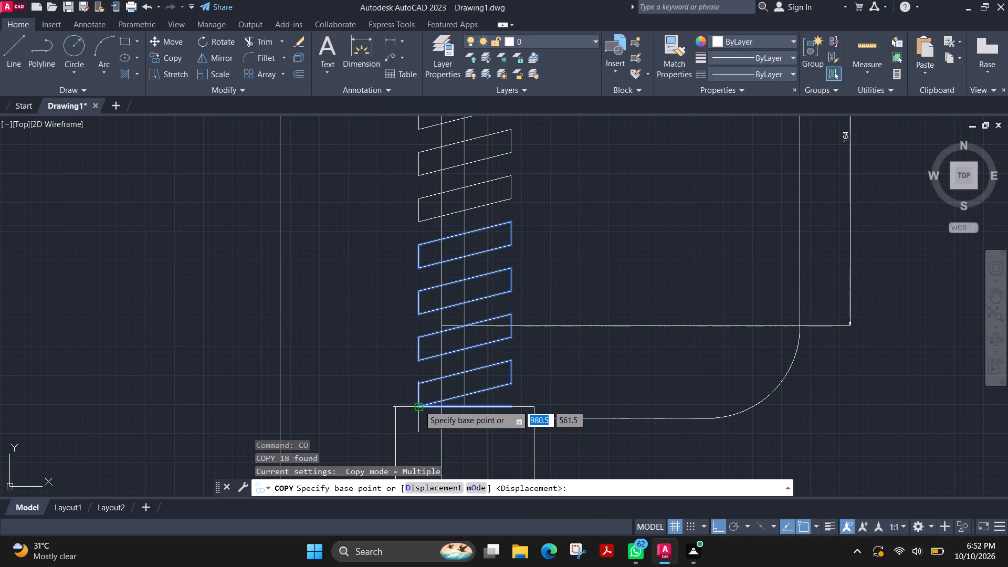
pyautogui.click(418, 405)
pyautogui.moveTo(424, 425); pyautogui.dragTo(453, 99, button='middle')
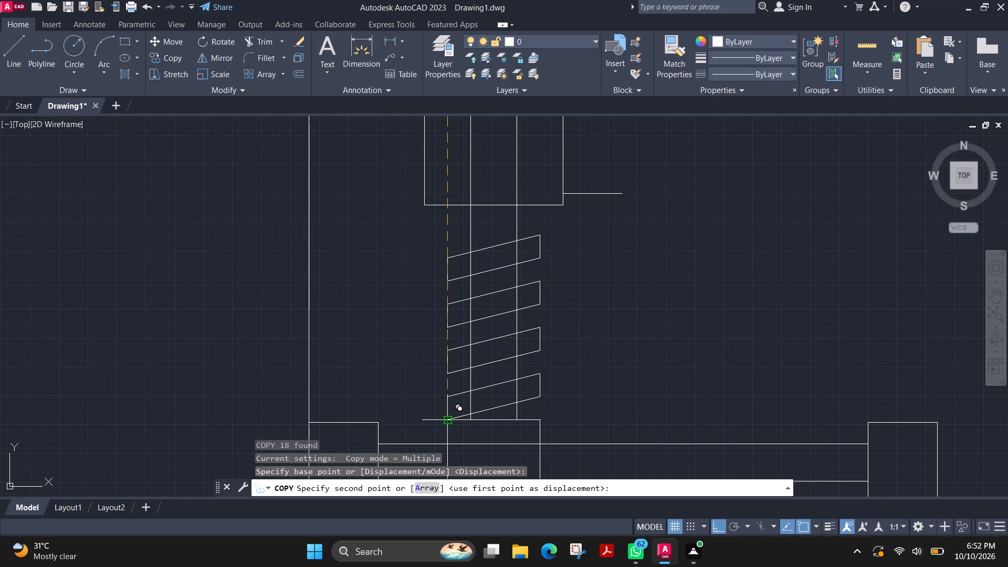
pyautogui.click(448, 418)
pyautogui.press('Escape')
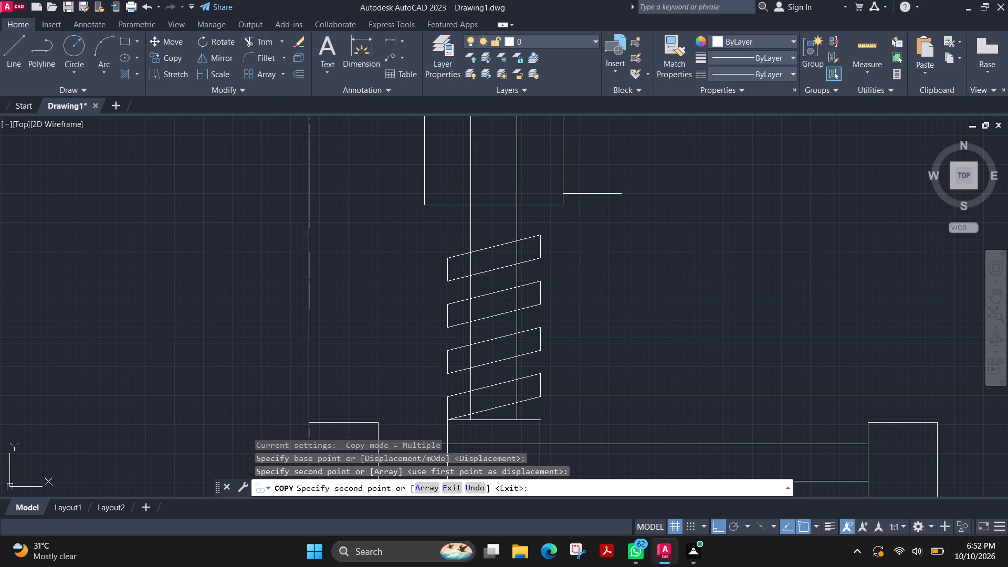
# Delete the upper three copied coils above the middle base block, keeping only the lowest one.
pyautogui.click(412, 226)
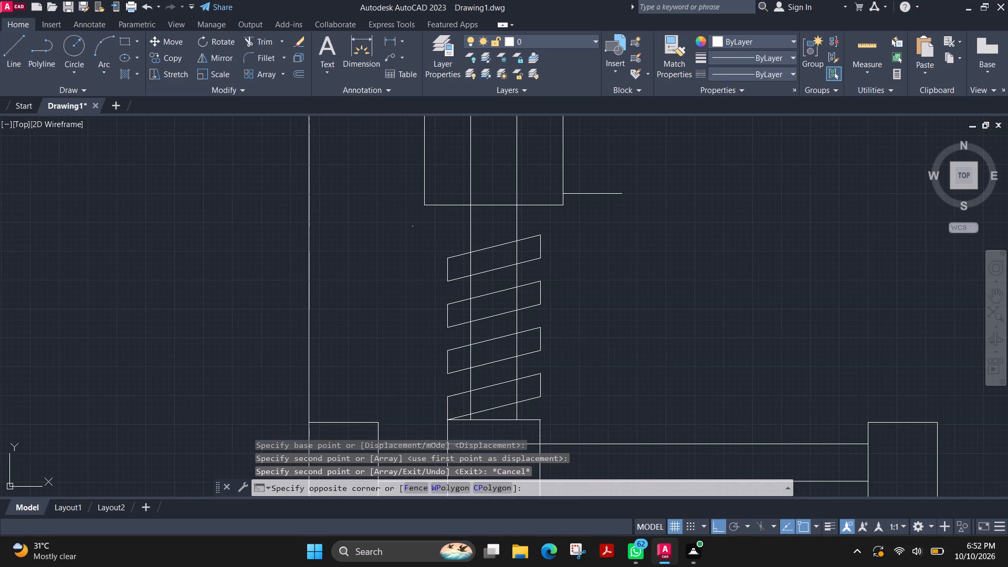
pyautogui.click(587, 377)
pyautogui.press('Delete')
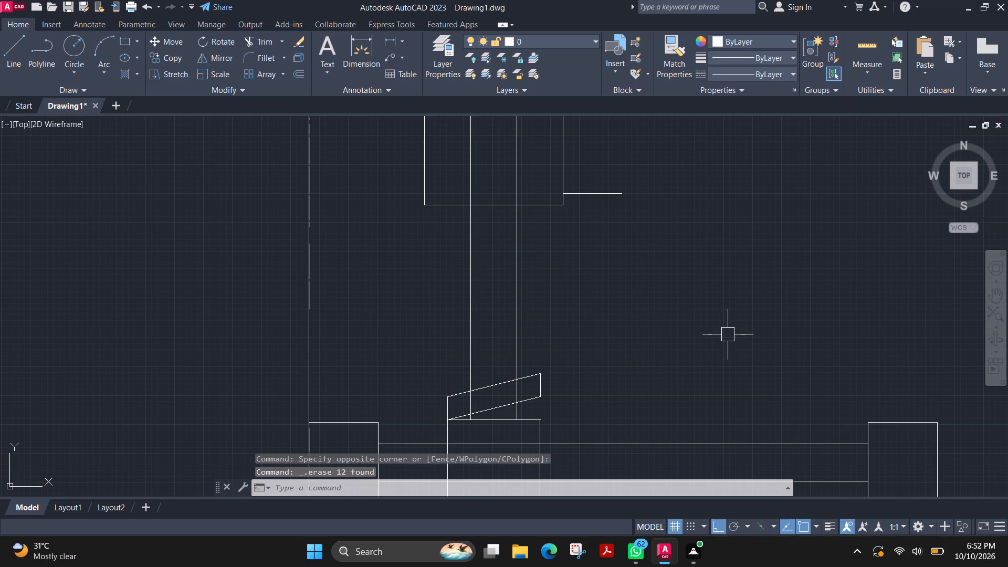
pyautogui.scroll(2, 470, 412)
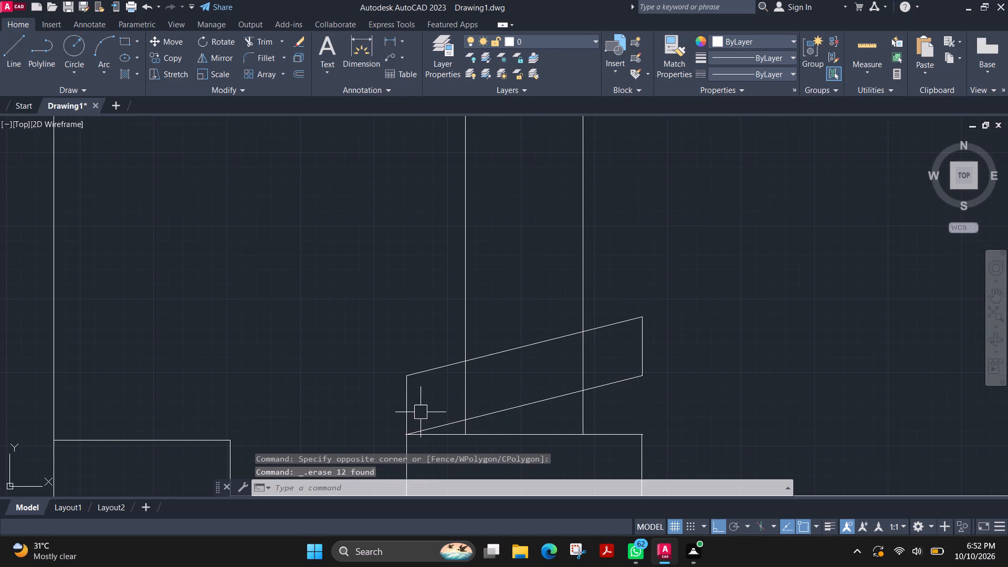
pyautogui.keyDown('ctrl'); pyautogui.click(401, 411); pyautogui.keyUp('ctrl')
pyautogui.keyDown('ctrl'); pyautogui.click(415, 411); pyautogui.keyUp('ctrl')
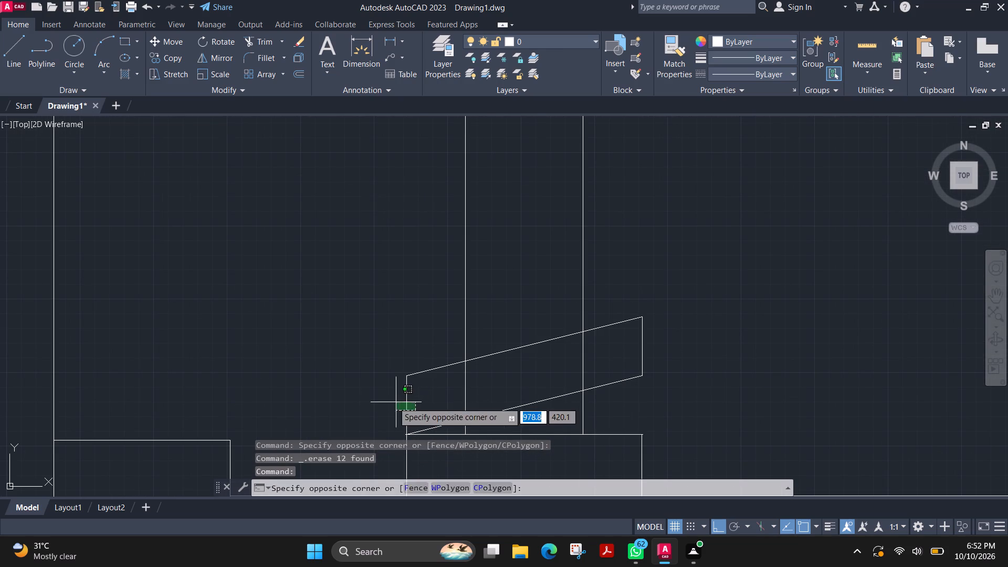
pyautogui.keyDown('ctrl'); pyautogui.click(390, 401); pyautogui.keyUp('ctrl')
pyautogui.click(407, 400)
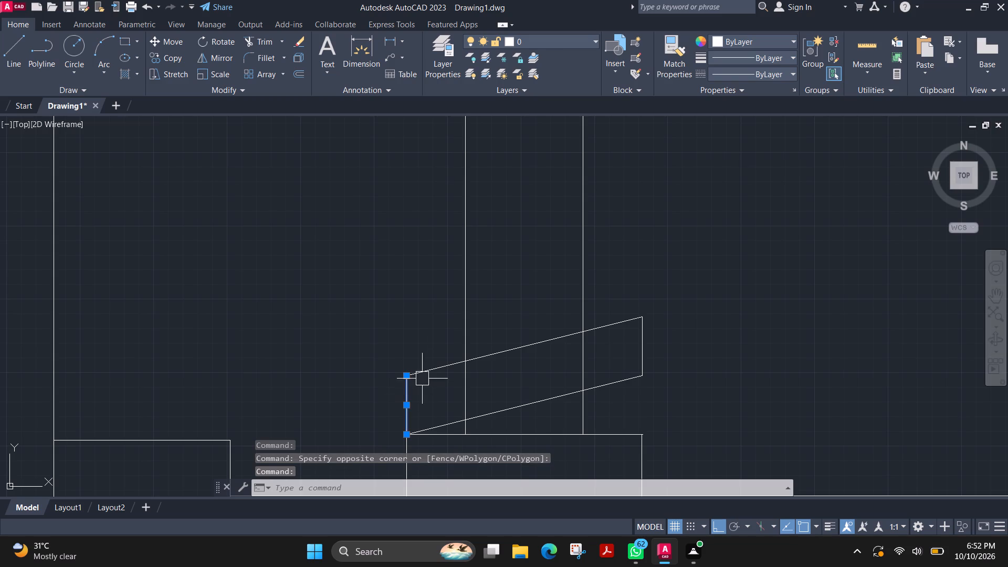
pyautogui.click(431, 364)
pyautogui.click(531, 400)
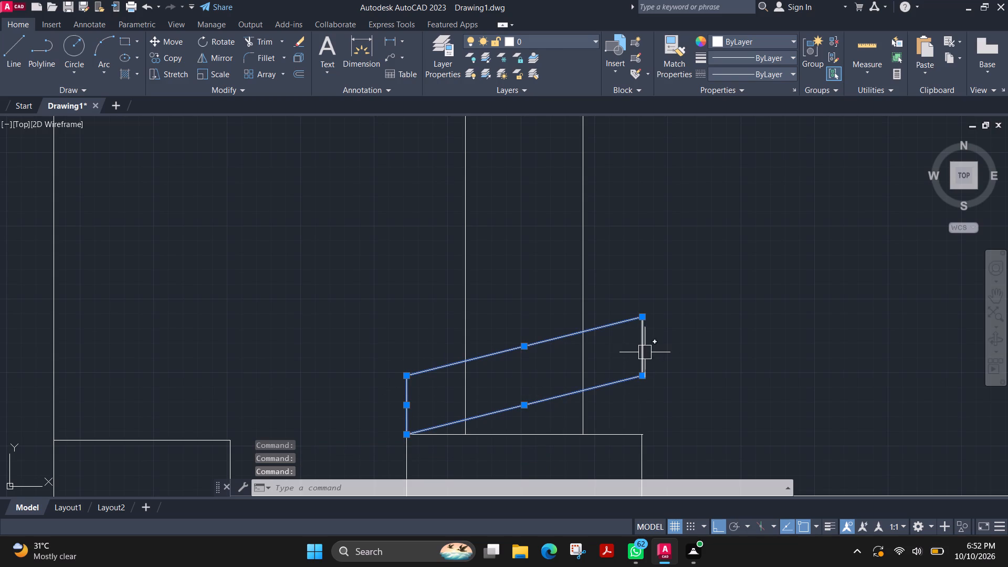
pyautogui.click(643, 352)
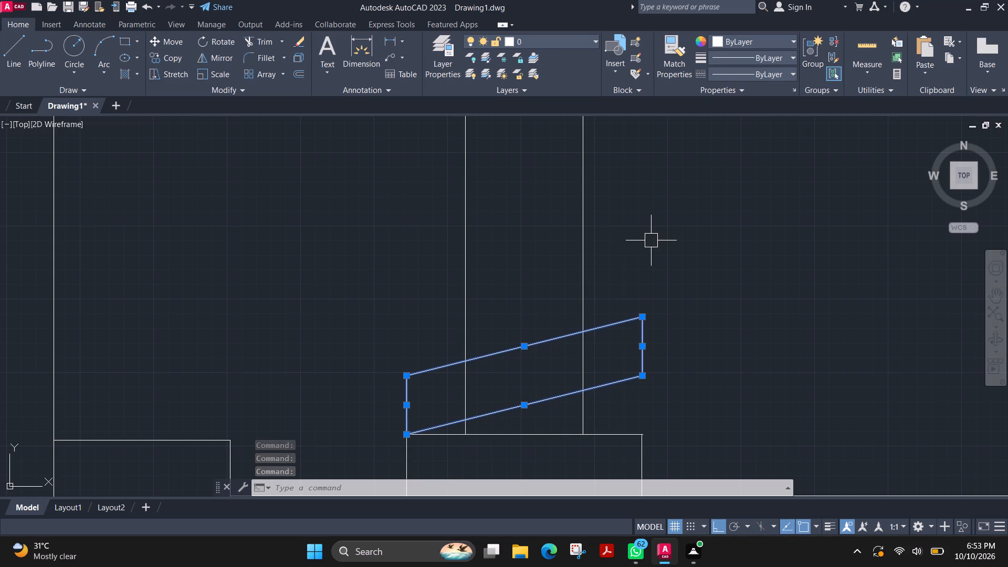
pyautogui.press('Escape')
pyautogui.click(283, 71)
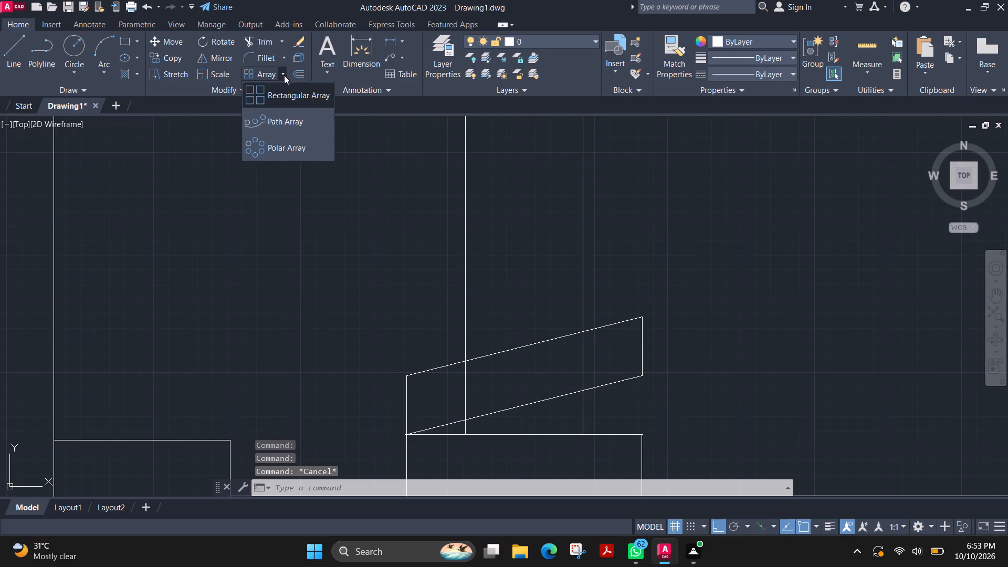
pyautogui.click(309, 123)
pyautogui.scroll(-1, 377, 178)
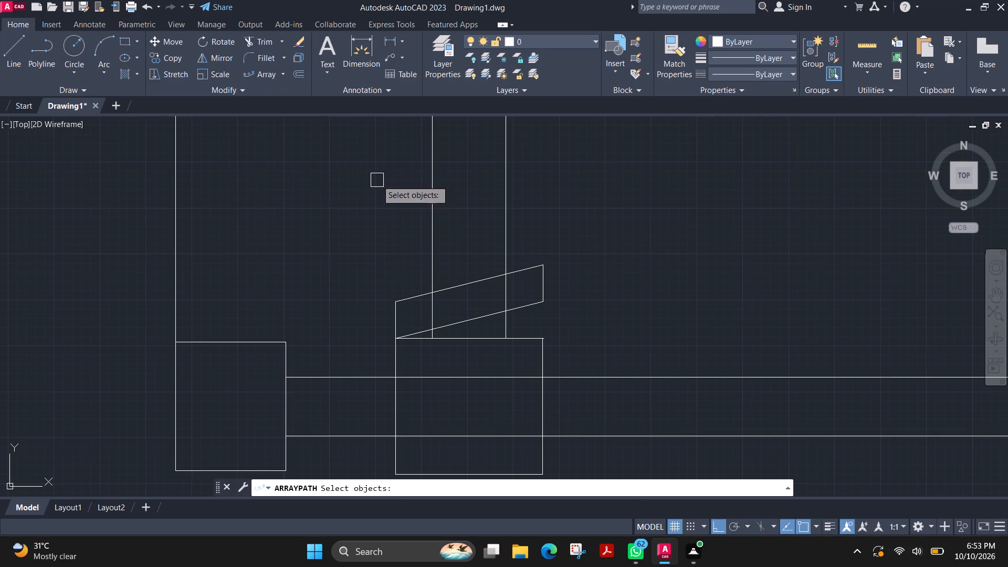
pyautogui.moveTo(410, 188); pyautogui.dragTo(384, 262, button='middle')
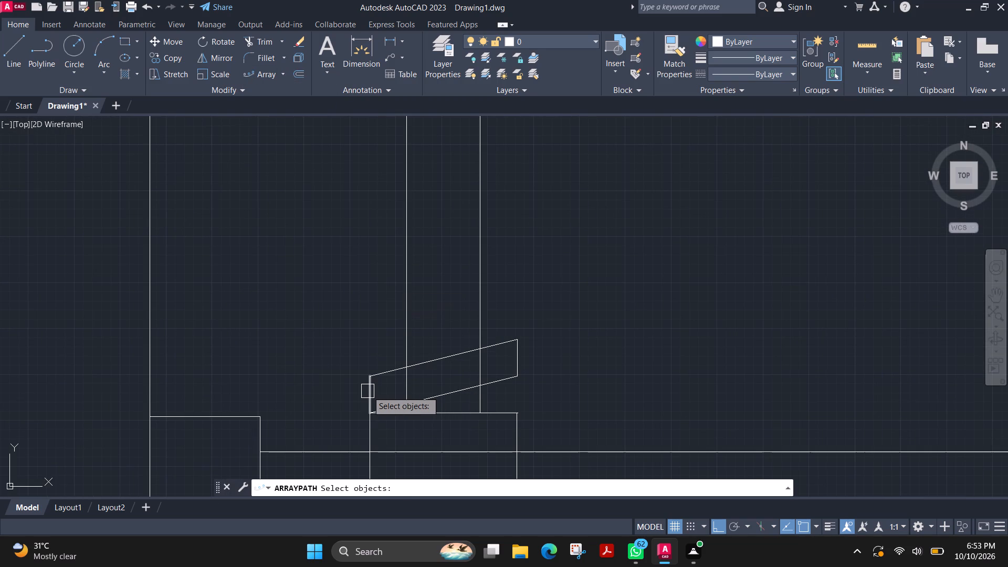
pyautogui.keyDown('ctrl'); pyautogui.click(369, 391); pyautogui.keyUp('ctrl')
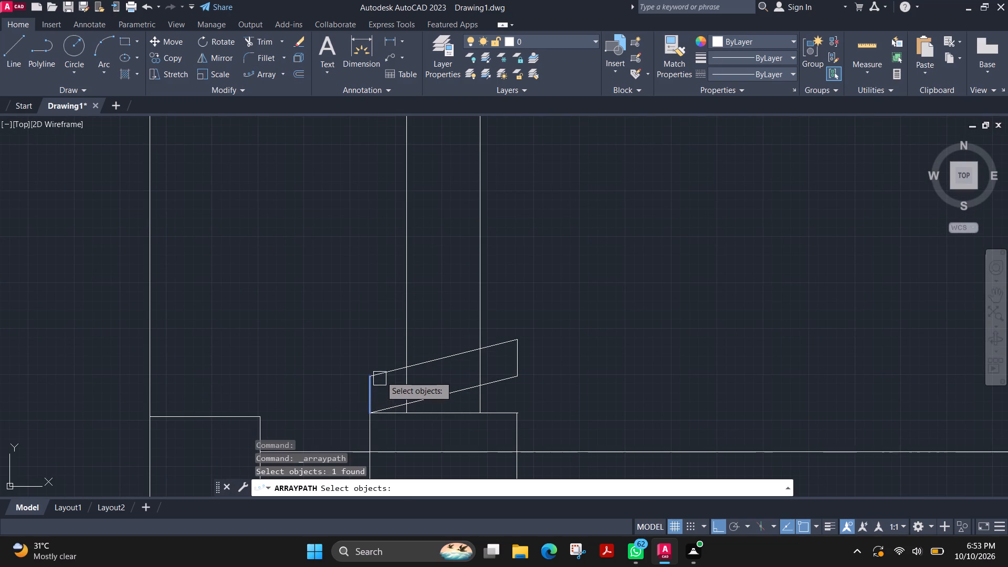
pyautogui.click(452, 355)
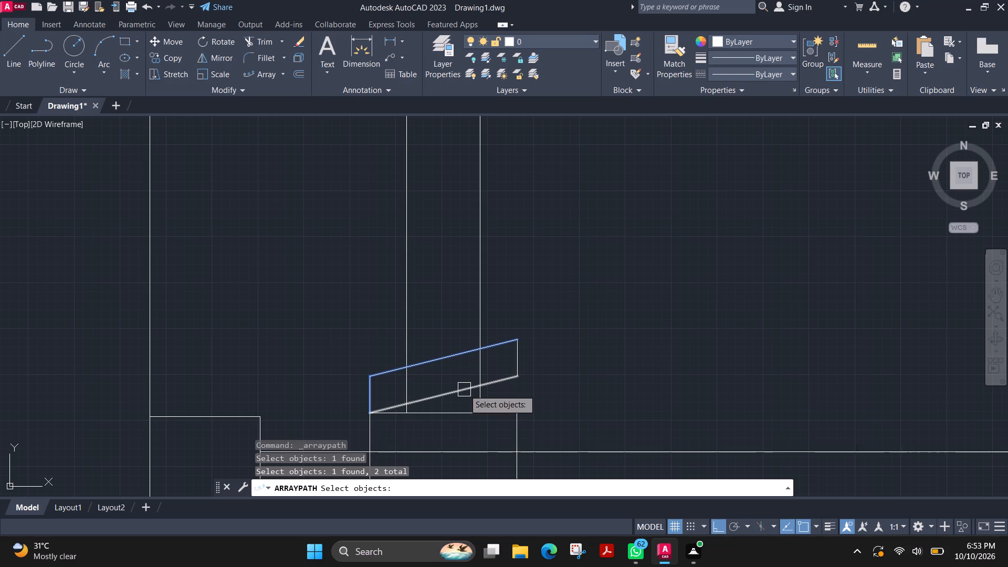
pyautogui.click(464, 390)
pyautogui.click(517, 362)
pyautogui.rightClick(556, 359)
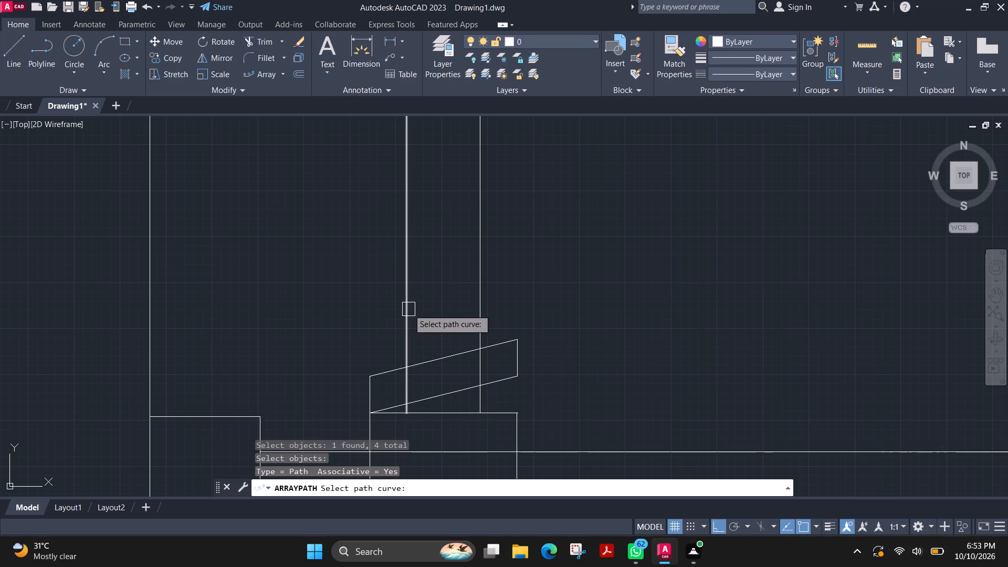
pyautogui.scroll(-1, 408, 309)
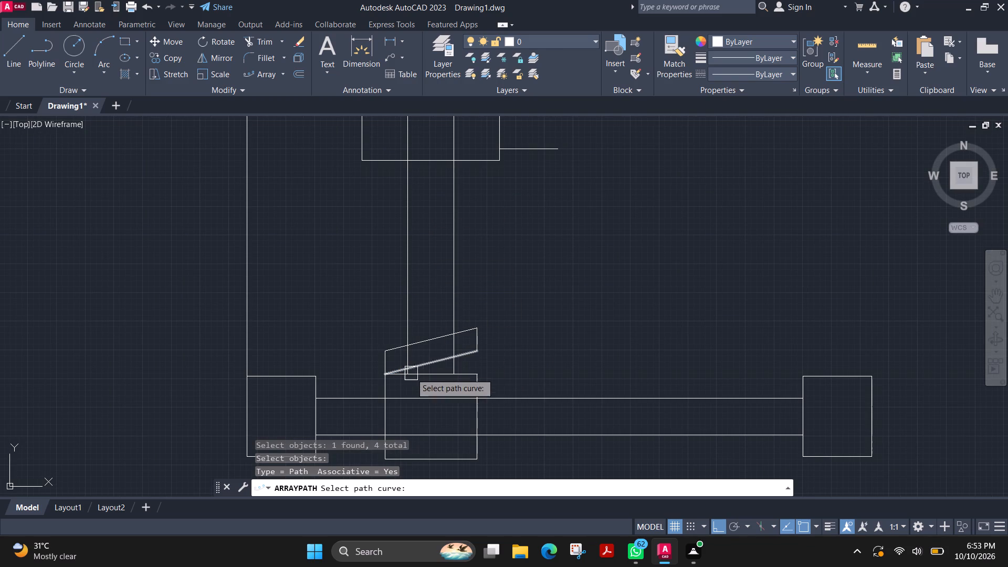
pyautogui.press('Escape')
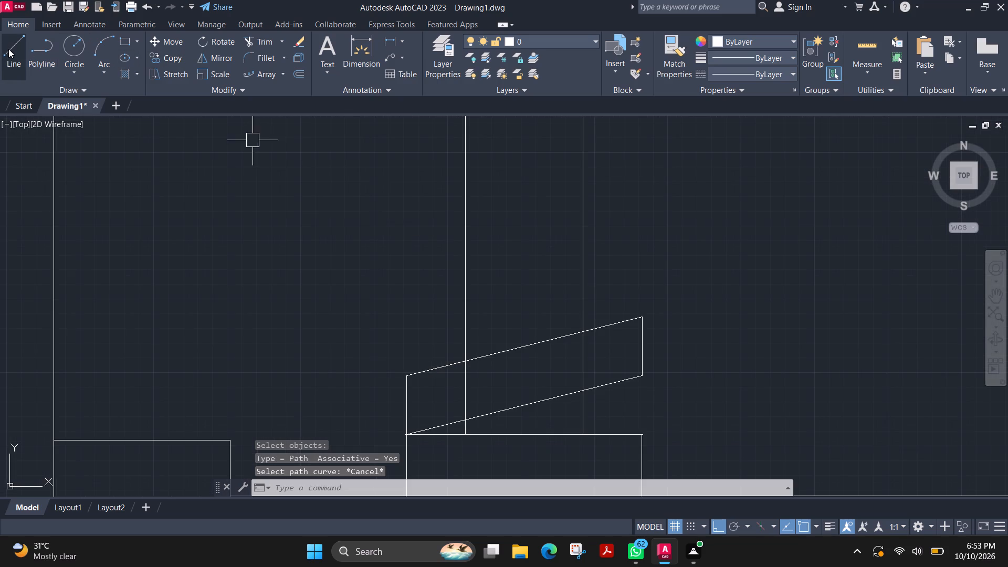
# Draw a vertical centre line from the midpoint of the middle base block's top edge up to the bottom edge of the block above.
pyautogui.click(8, 49)
pyautogui.scroll(-2, 398, 225)
pyautogui.moveTo(468, 169); pyautogui.dragTo(467, 227, button='middle')
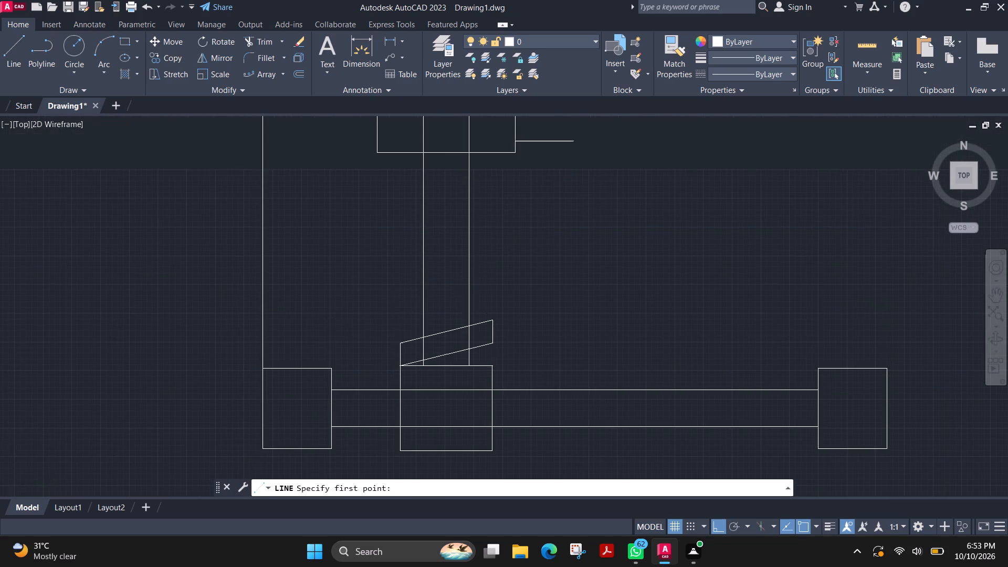
pyautogui.click(448, 366)
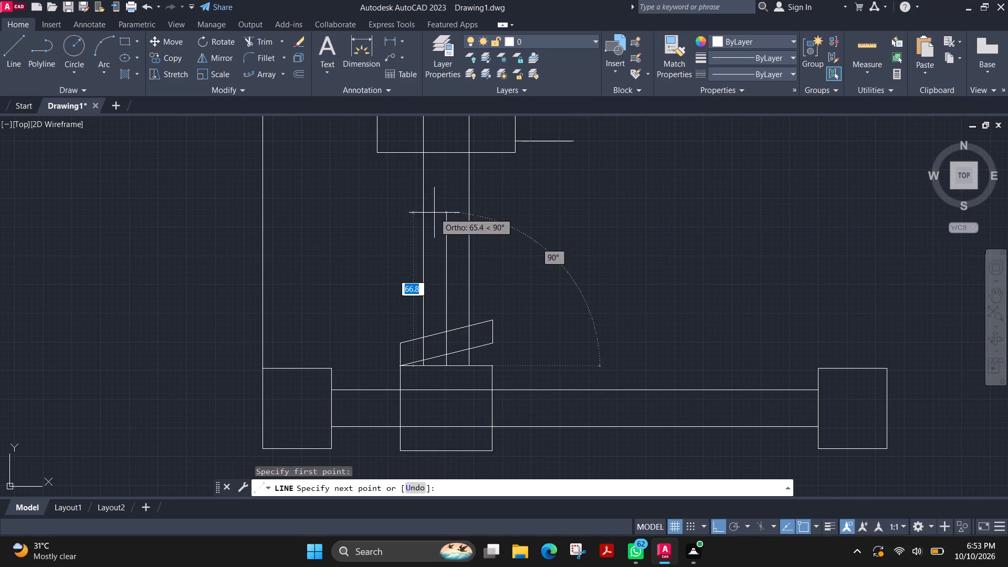
pyautogui.click(444, 155)
pyautogui.press('Escape')
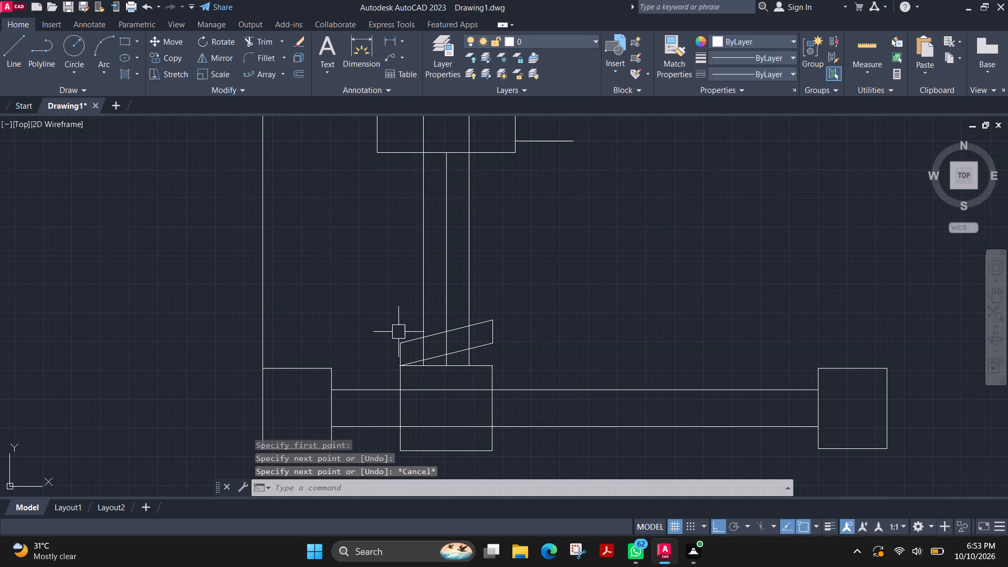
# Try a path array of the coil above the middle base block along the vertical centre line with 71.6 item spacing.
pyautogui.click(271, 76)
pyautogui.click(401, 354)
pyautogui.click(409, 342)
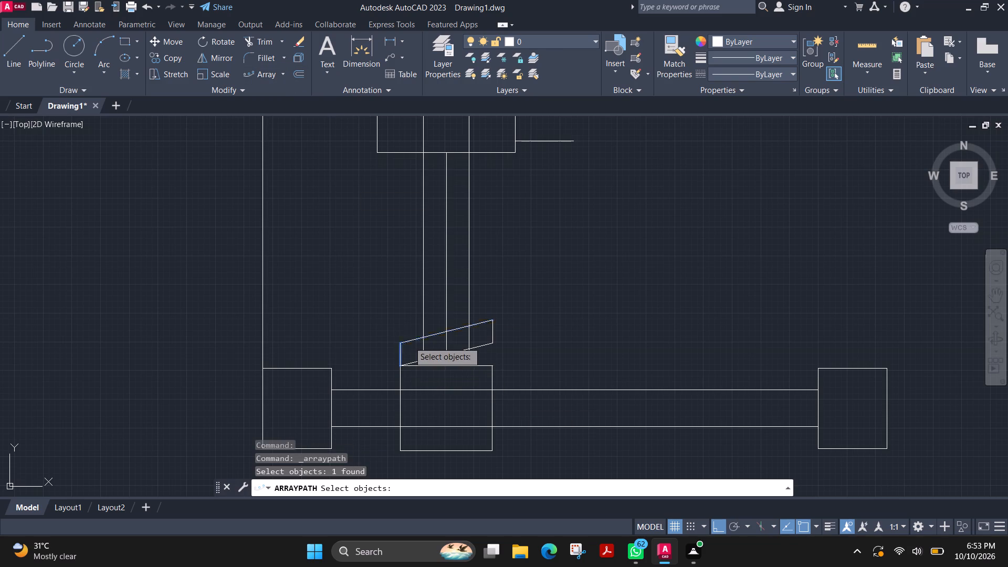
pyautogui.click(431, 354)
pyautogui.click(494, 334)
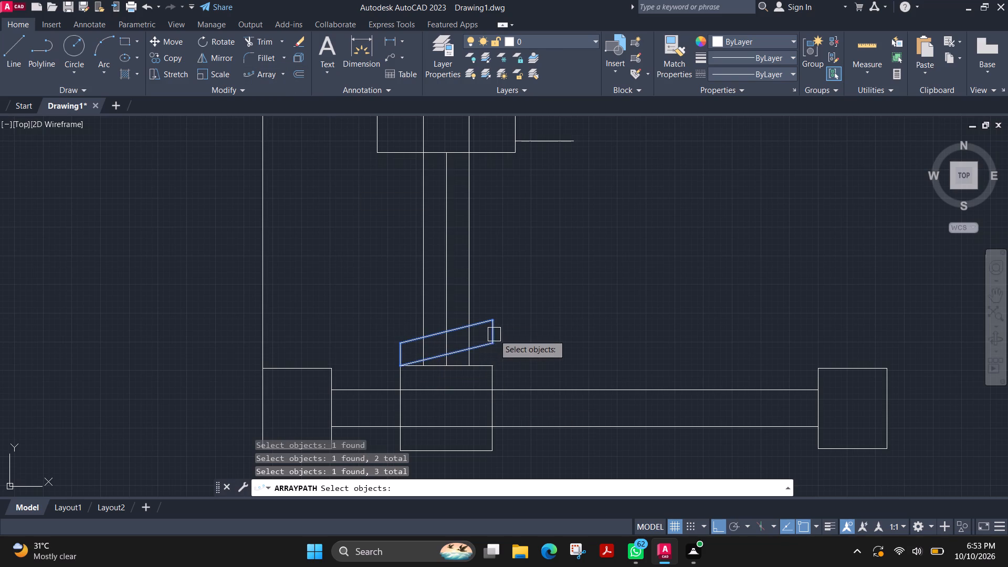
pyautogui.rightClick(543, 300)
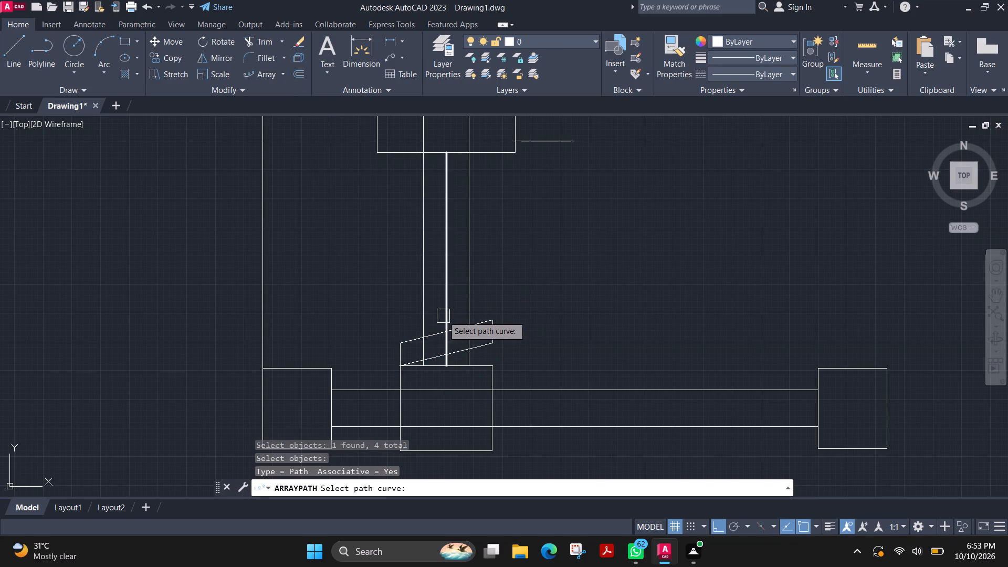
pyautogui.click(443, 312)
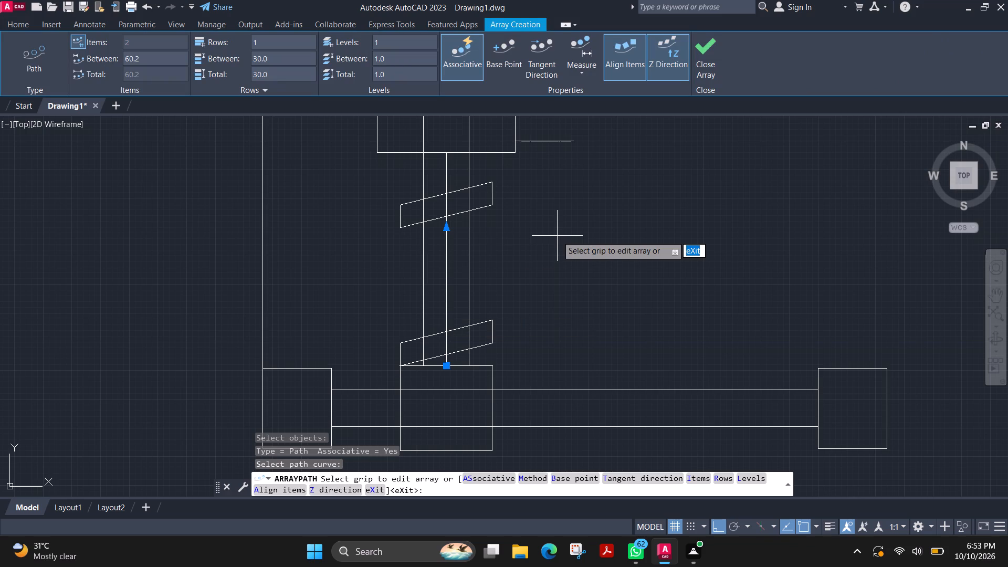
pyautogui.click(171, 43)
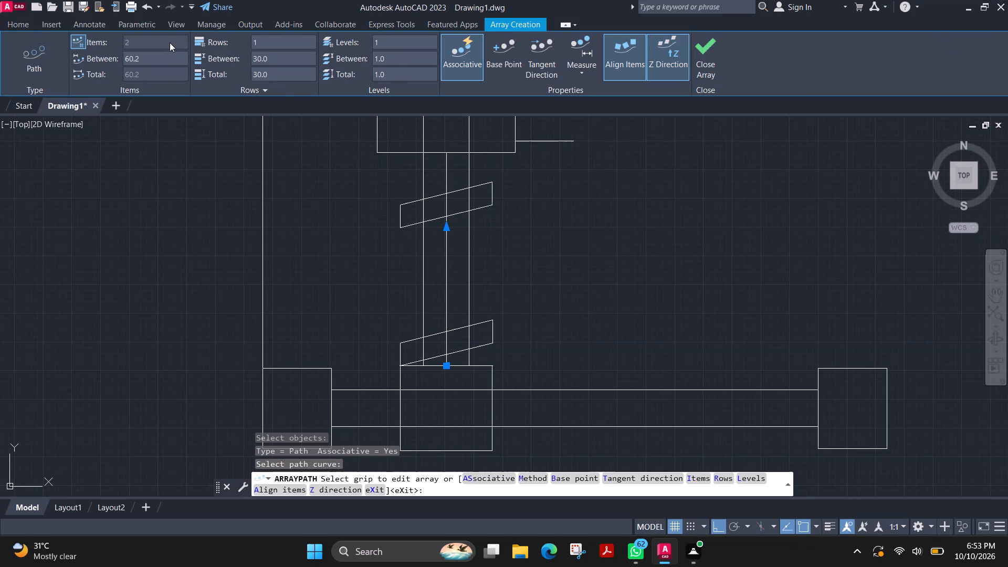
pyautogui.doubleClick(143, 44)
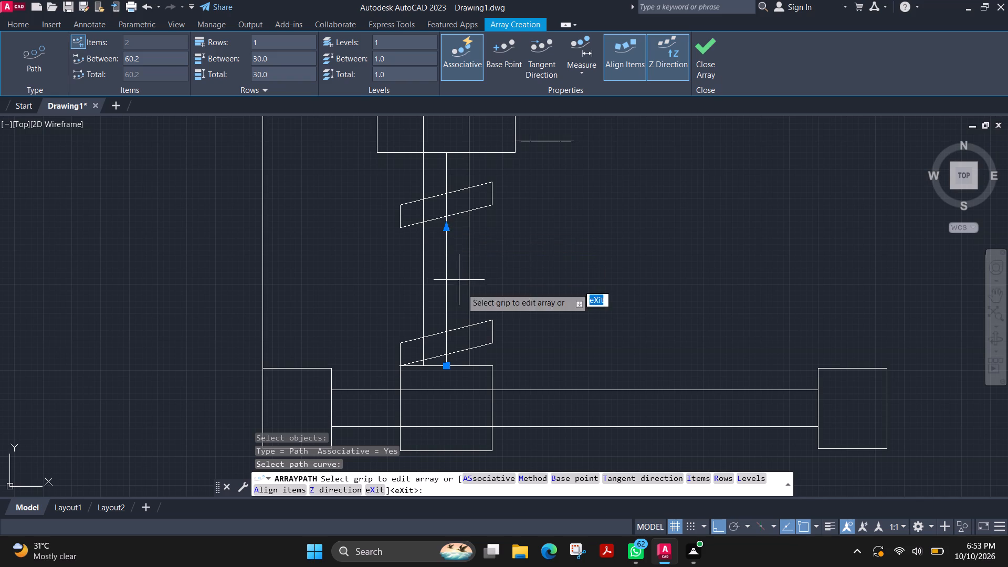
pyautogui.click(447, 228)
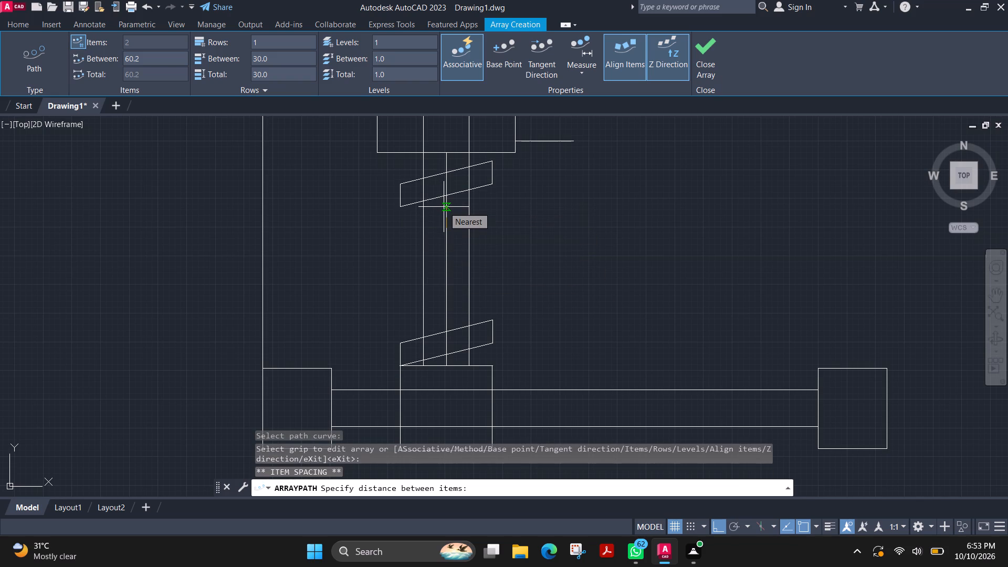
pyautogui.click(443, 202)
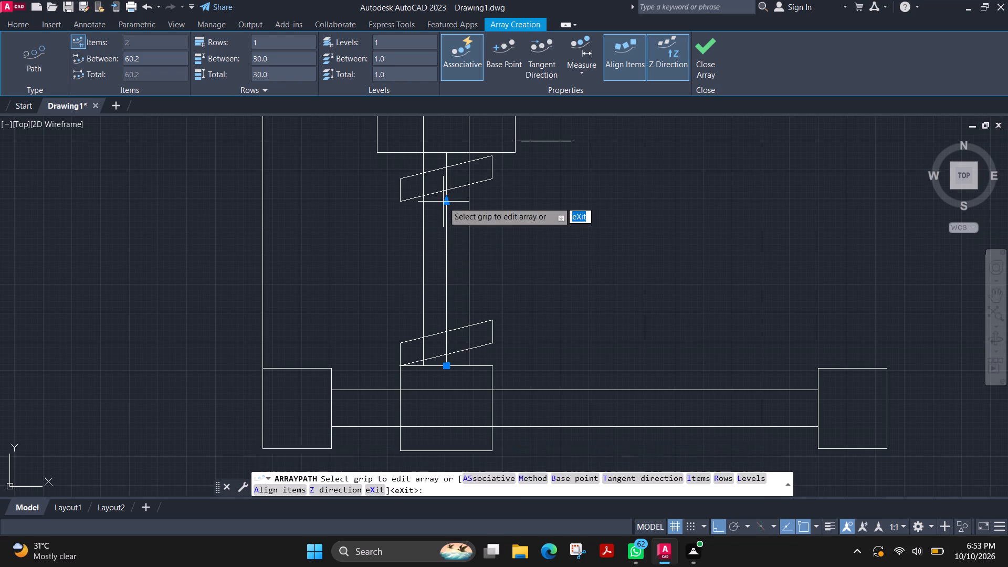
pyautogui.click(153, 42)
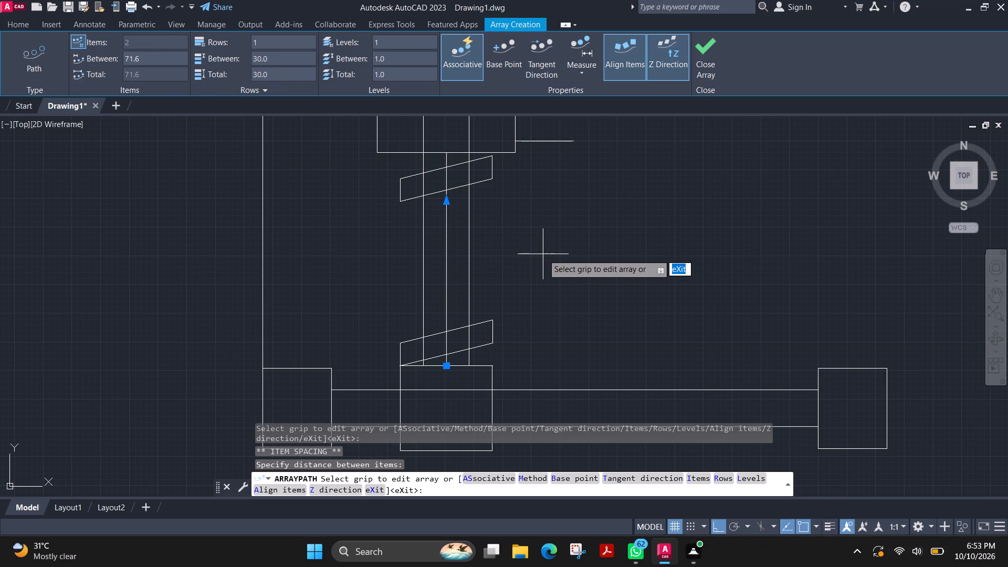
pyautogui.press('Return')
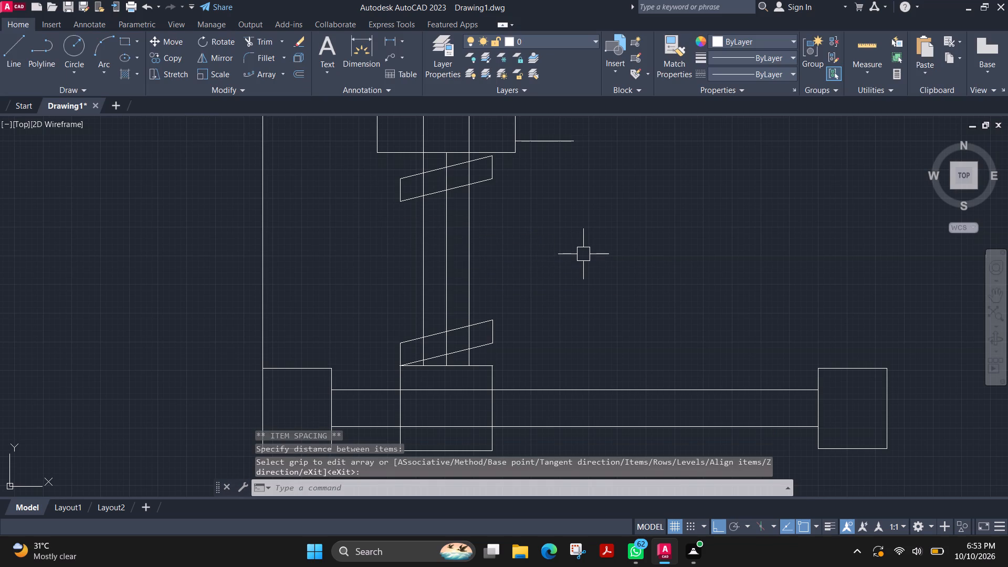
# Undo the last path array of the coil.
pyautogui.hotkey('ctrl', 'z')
# Path-array the four lines of the coil above the middle base block along the vertical centre line.
pyautogui.click(259, 77)
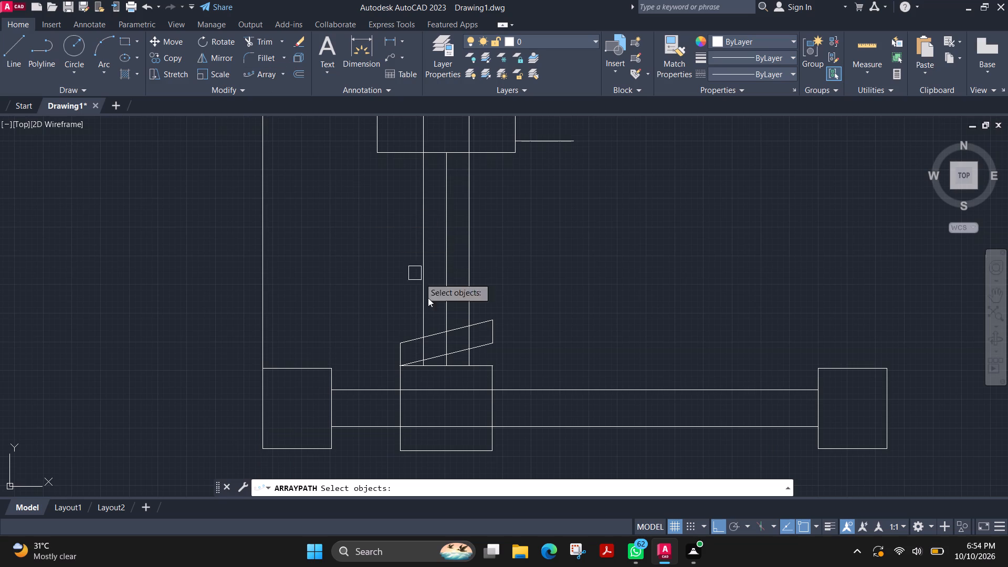
pyautogui.click(400, 353)
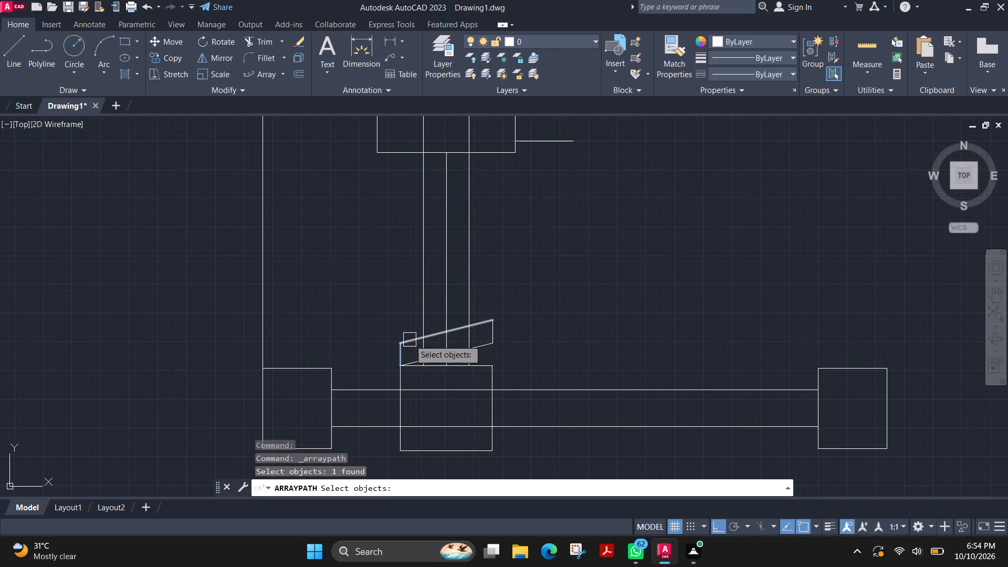
pyautogui.click(409, 340)
pyautogui.click(436, 355)
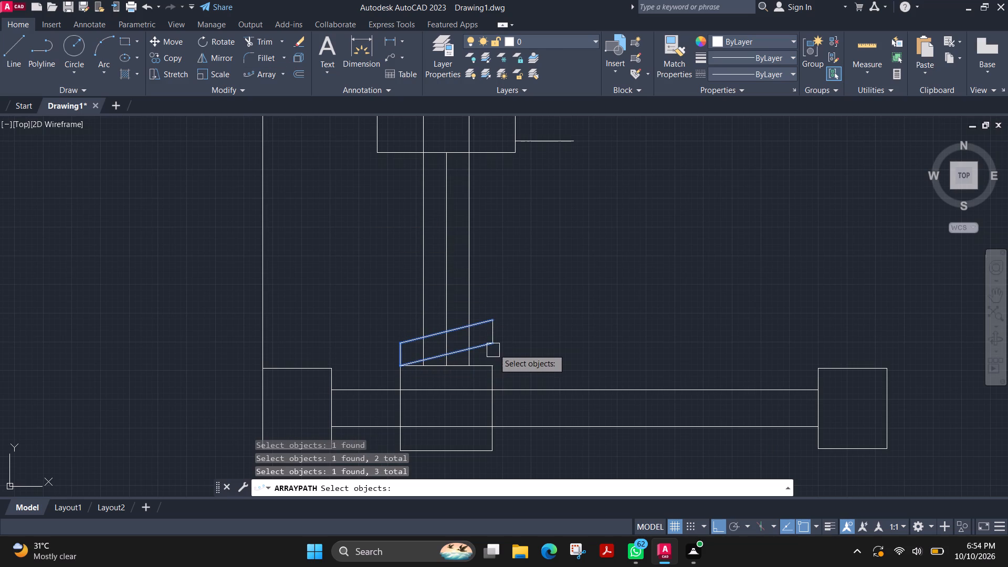
pyautogui.click(495, 333)
pyautogui.rightClick(527, 318)
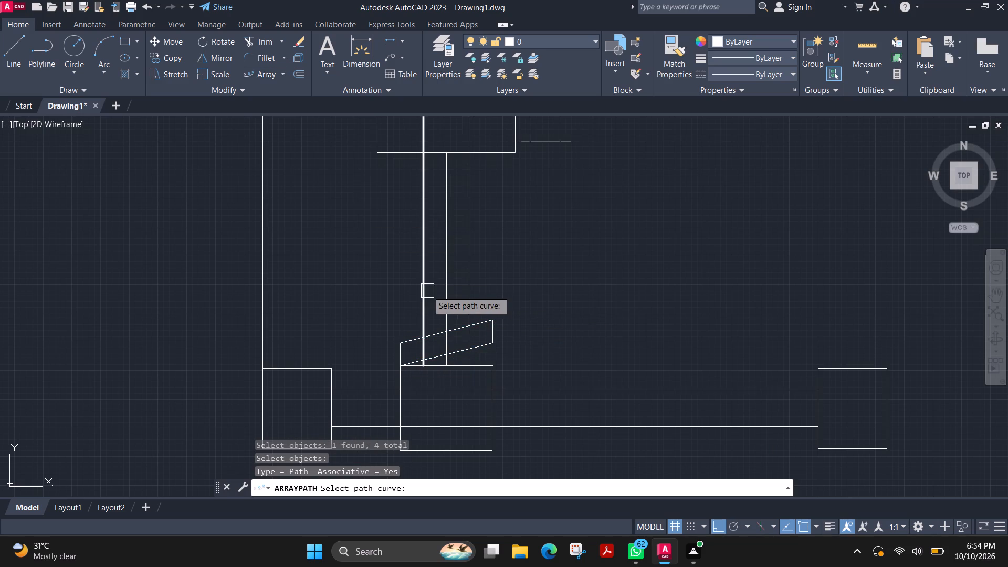
pyautogui.click(446, 295)
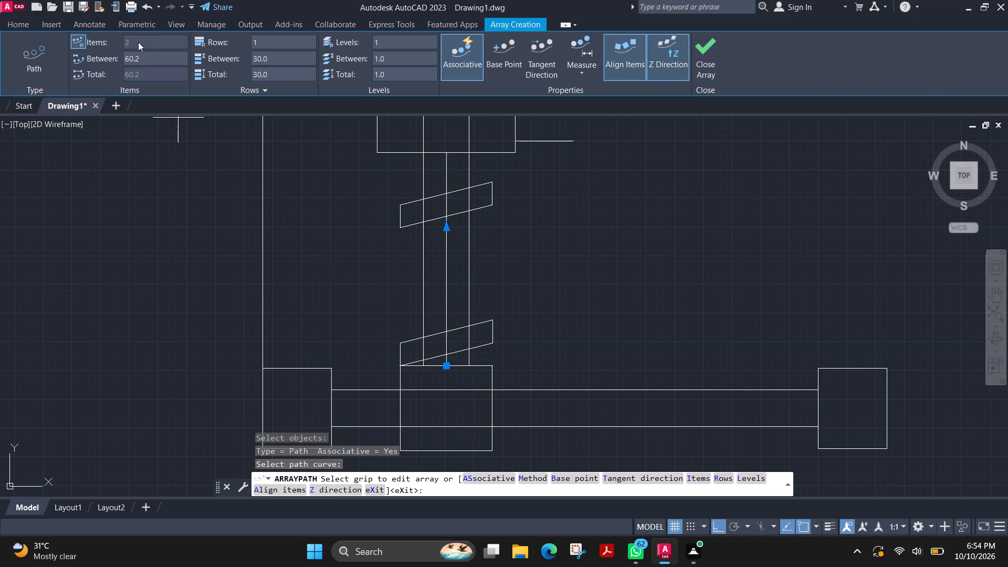
# Turn off the path array's Z Direction option and keep Align Items on.
pyautogui.click(160, 44)
pyautogui.moveTo(157, 43); pyautogui.dragTo(130, 51)
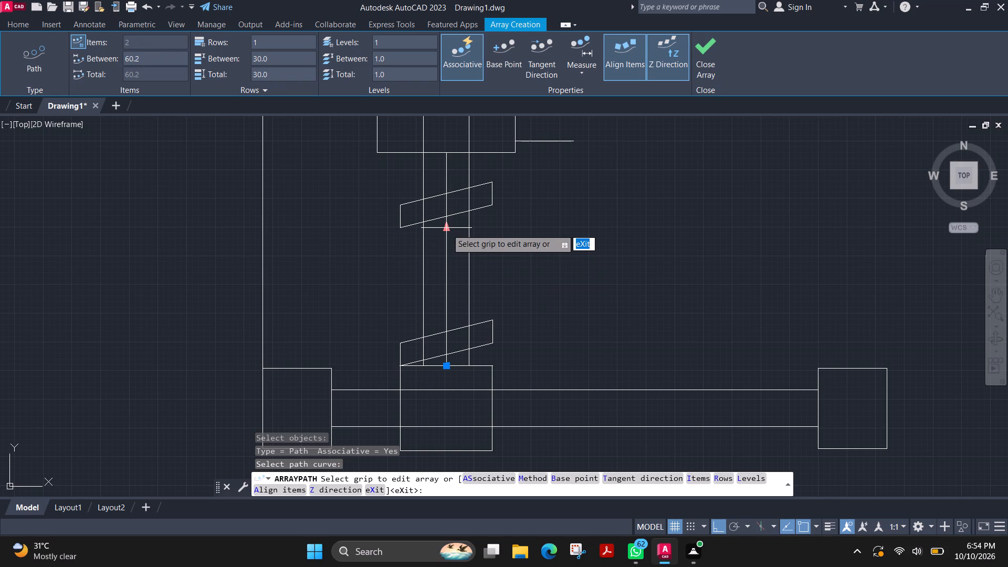
pyautogui.click(583, 51)
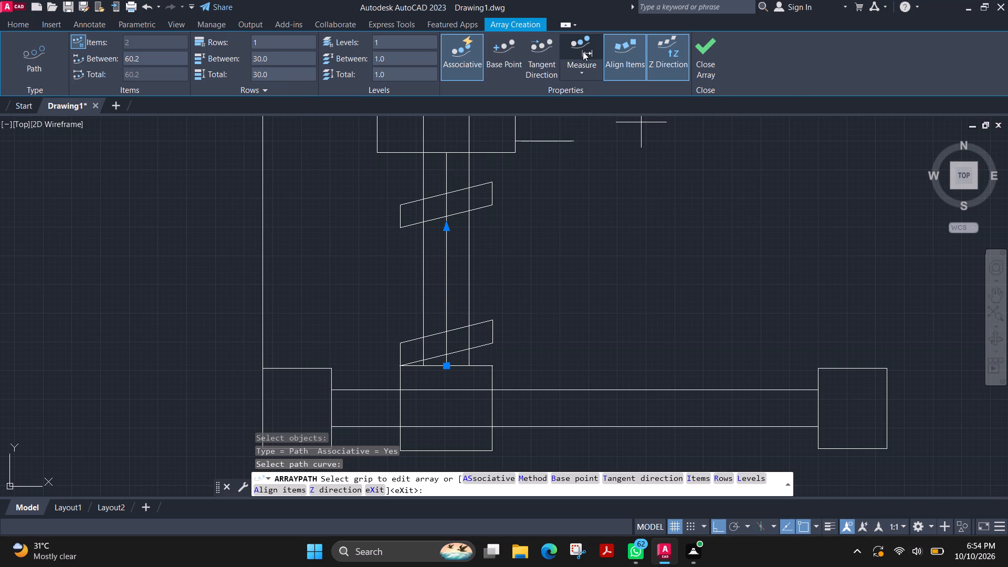
pyautogui.click(538, 59)
pyautogui.click(623, 59)
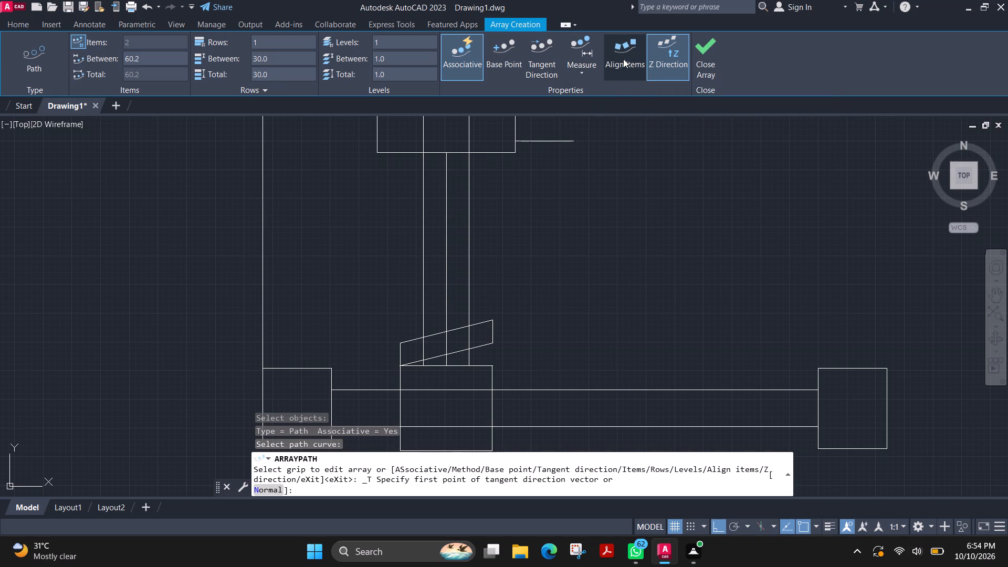
pyautogui.click(663, 71)
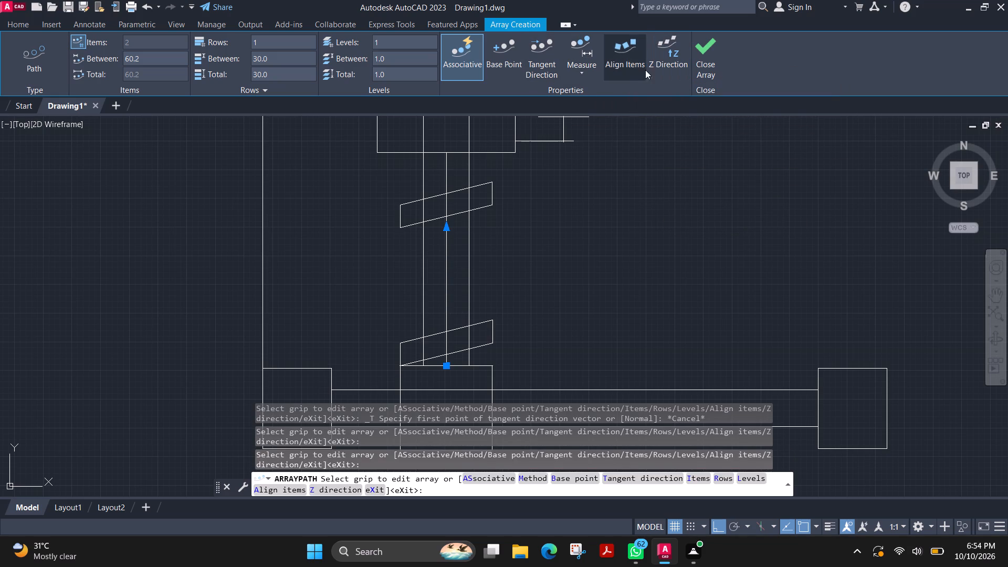
pyautogui.click(627, 58)
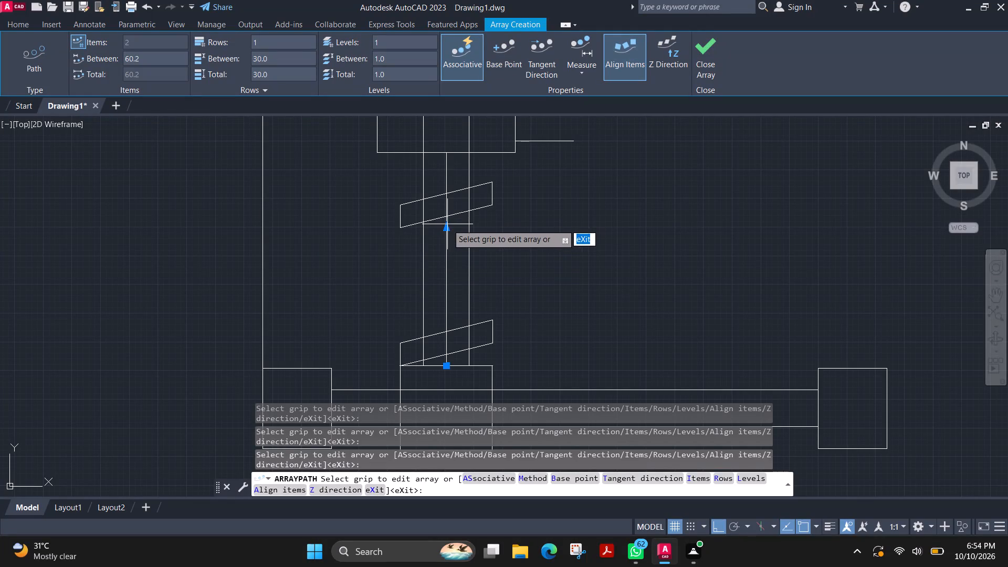
# Tighten the array's item spacing so four coils fill the gap between the middle base block and the block above.
pyautogui.click(447, 226)
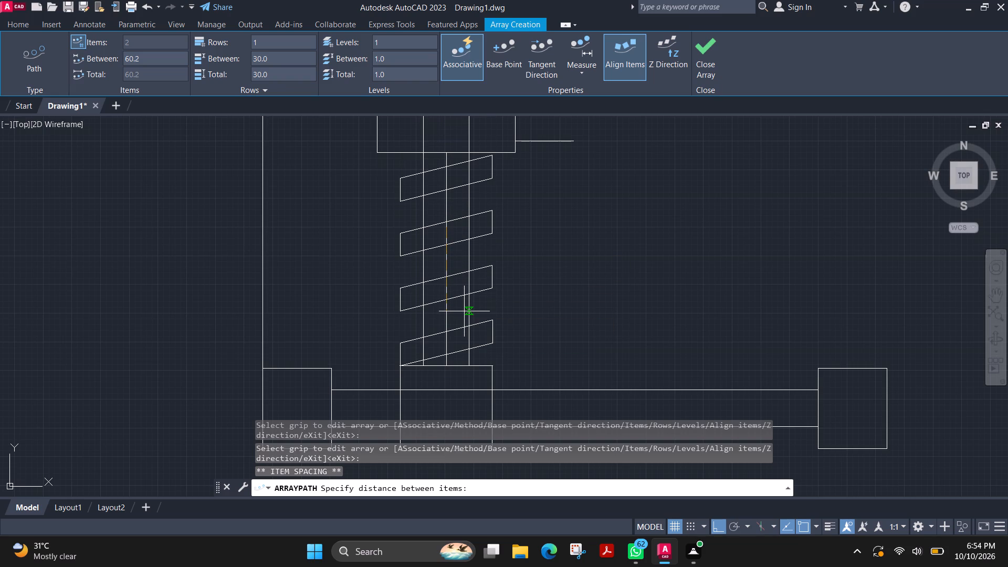
pyautogui.scroll(1, 464, 311)
pyautogui.moveTo(464, 311); pyautogui.dragTo(463, 428, button='middle')
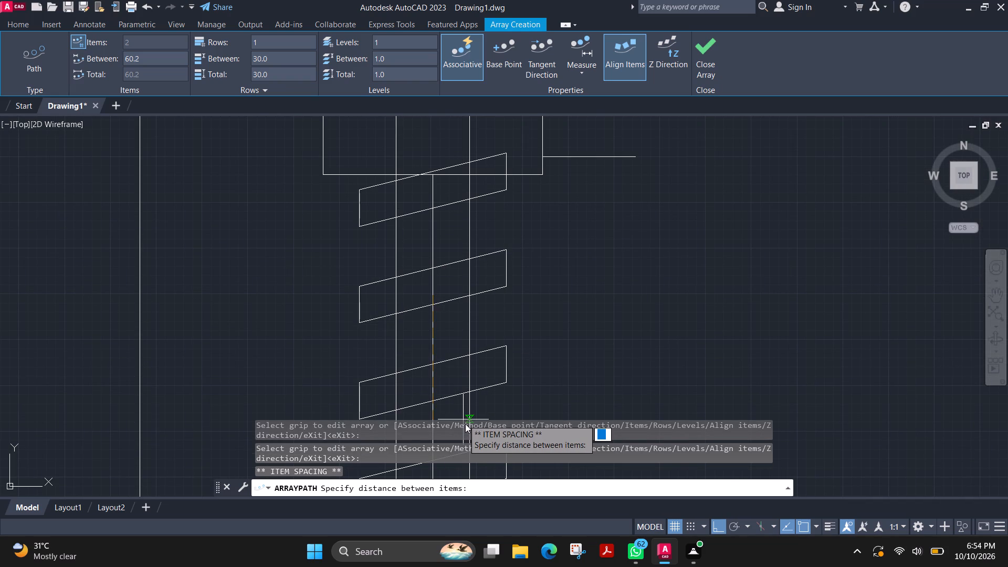
pyautogui.scroll(-2, 465, 424)
pyautogui.scroll(-3, 477, 371)
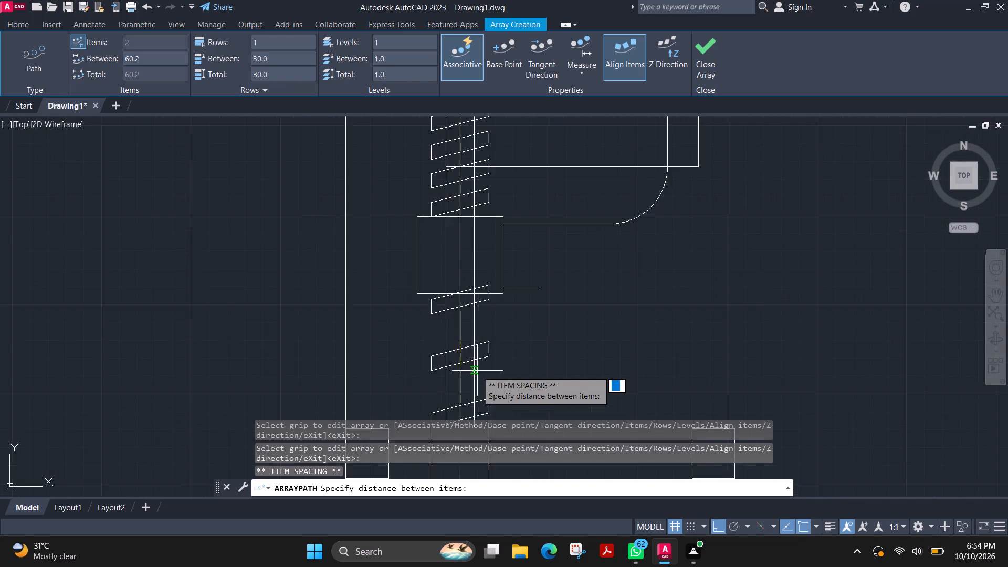
pyautogui.scroll(1, 476, 388)
pyautogui.moveTo(476, 384); pyautogui.dragTo(476, 307, button='middle')
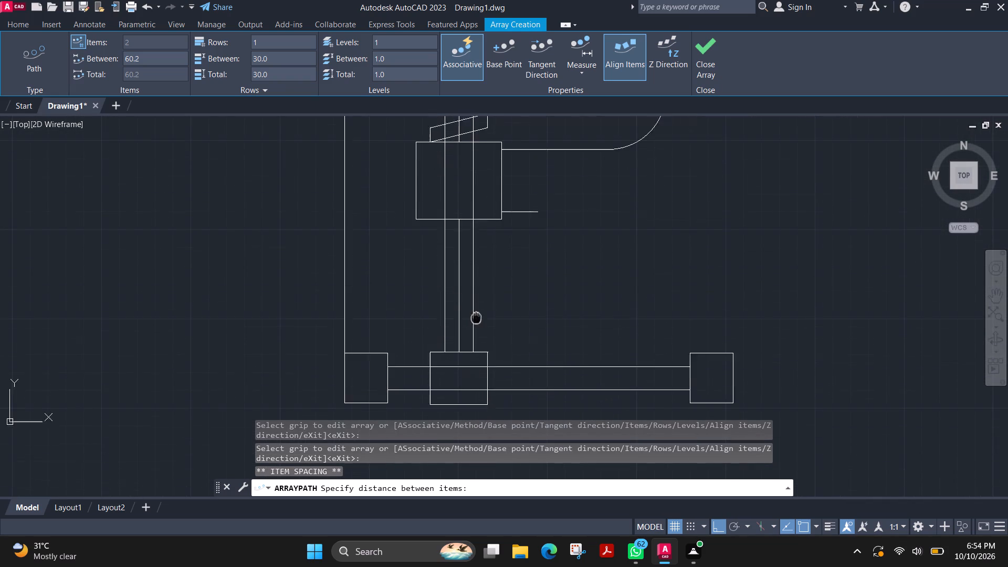
pyautogui.moveTo(476, 307); pyautogui.dragTo(482, 285, button='middle')
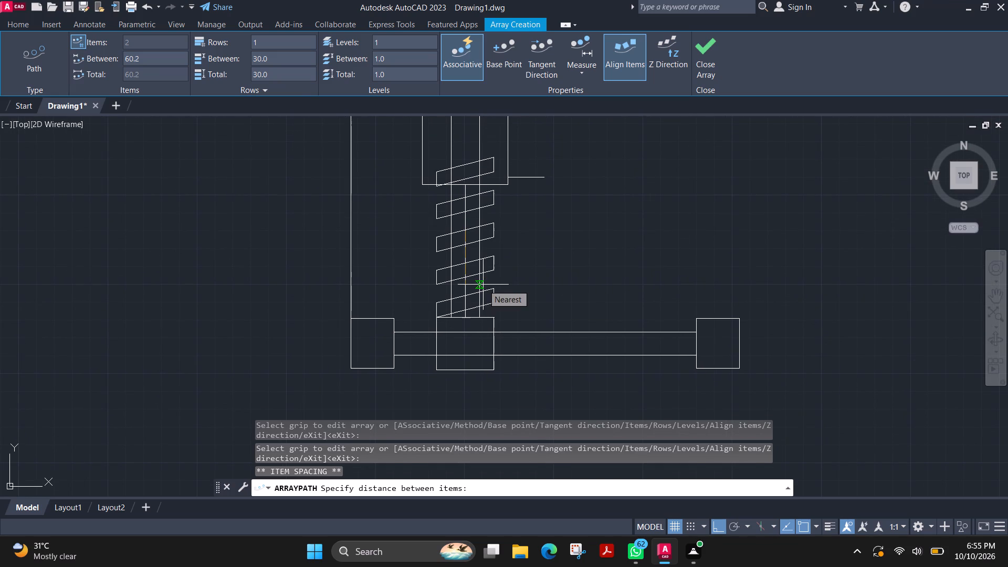
pyautogui.scroll(1, 483, 285)
pyautogui.moveTo(483, 285); pyautogui.dragTo(489, 328, button='middle')
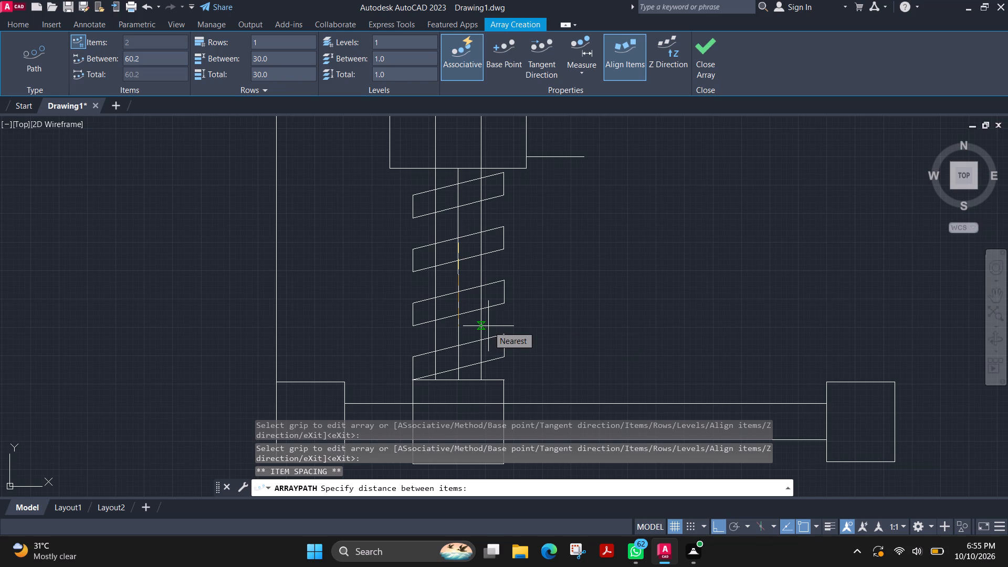
pyautogui.click(487, 326)
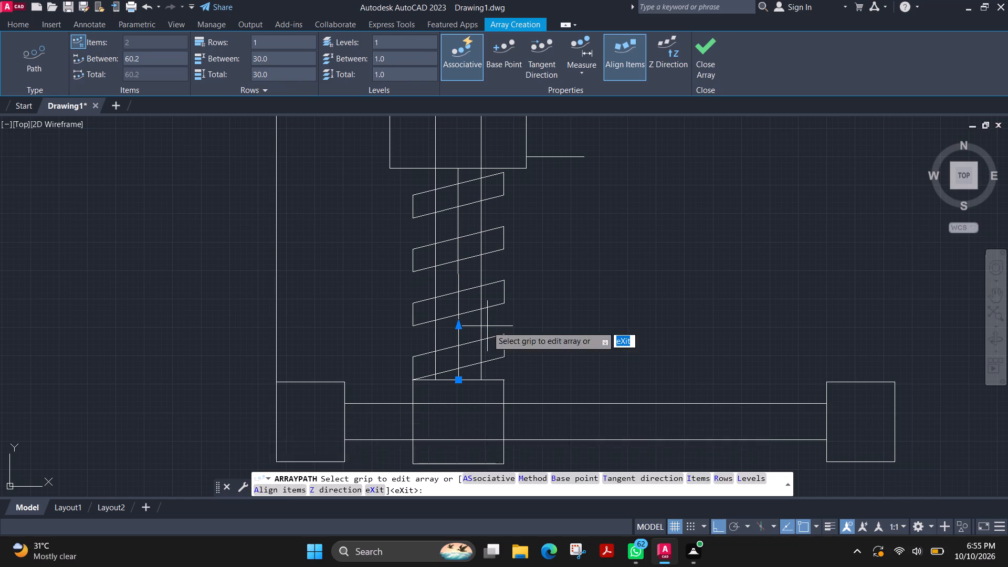
pyautogui.press('Escape')
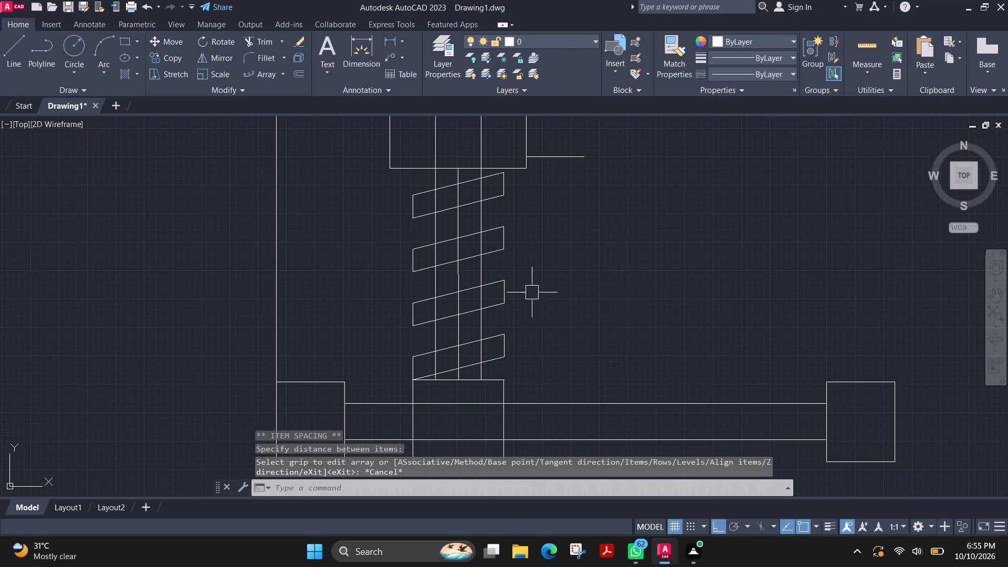
# Delete the vertical centre line running through the lower spring.
pyautogui.scroll(2, 531, 290)
pyautogui.scroll(-3, 532, 283)
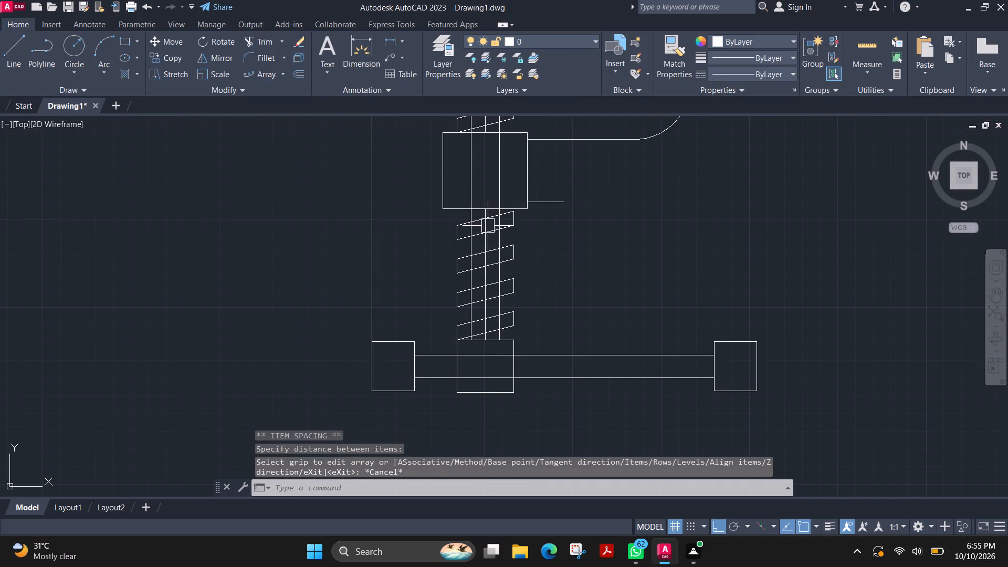
pyautogui.scroll(1, 488, 226)
pyautogui.click(483, 226)
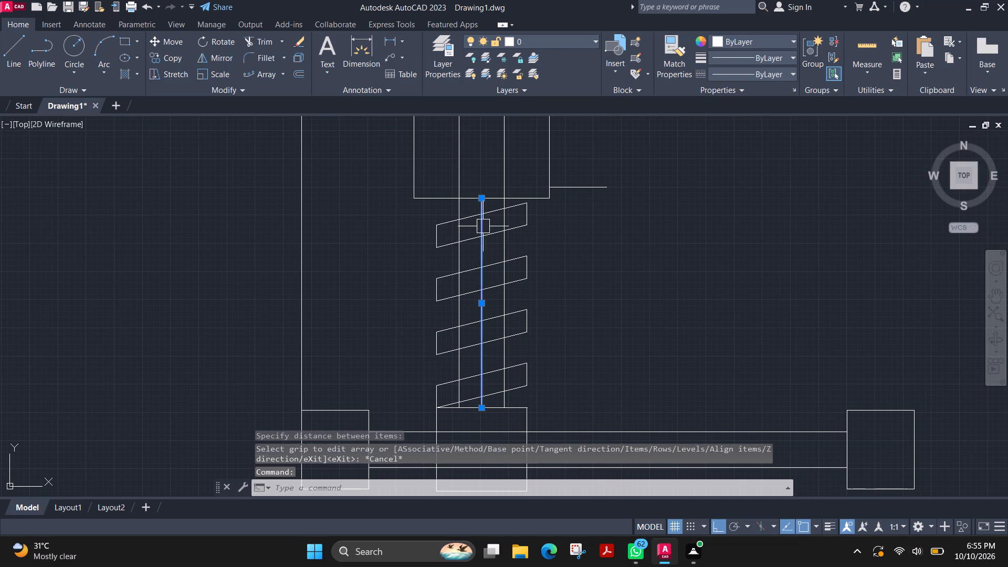
pyautogui.press('Delete')
# Examine the assembly from the lower spring and base up to the unfinished part above the cap.
pyautogui.scroll(-1, 574, 235)
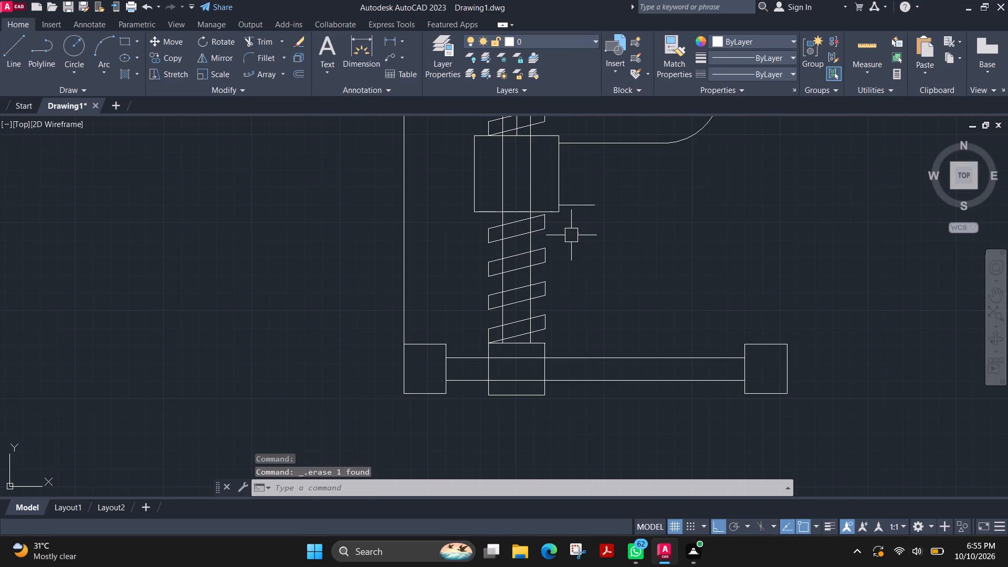
pyautogui.scroll(-2, 571, 235)
pyautogui.moveTo(589, 224); pyautogui.dragTo(585, 264, button='middle')
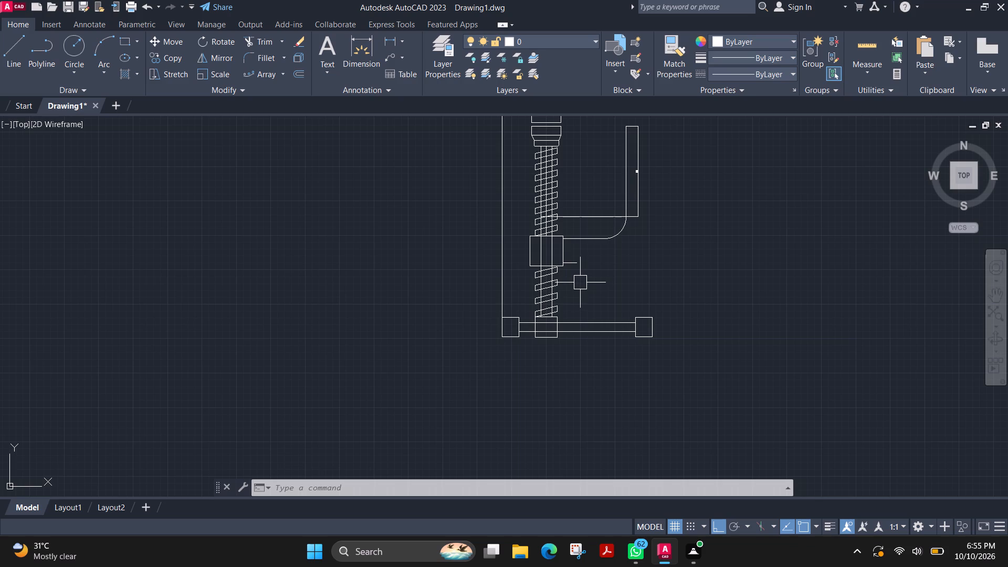
pyautogui.scroll(2, 579, 282)
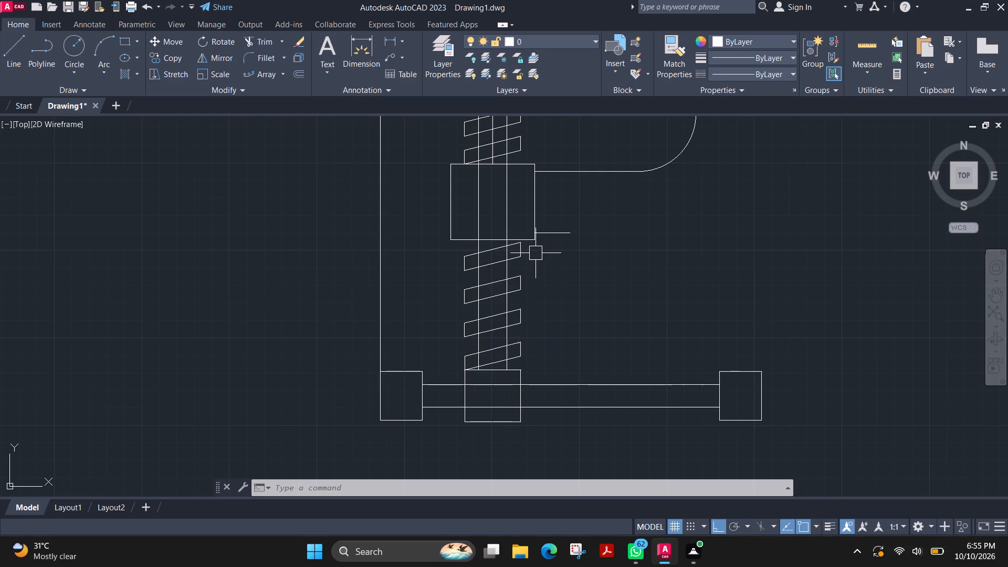
pyautogui.moveTo(548, 261); pyautogui.dragTo(525, 433, button='middle')
pyautogui.scroll(-2, 532, 261)
pyautogui.moveTo(547, 212); pyautogui.dragTo(531, 317, button='middle')
pyautogui.scroll(2, 520, 301)
pyautogui.scroll(-1, 520, 301)
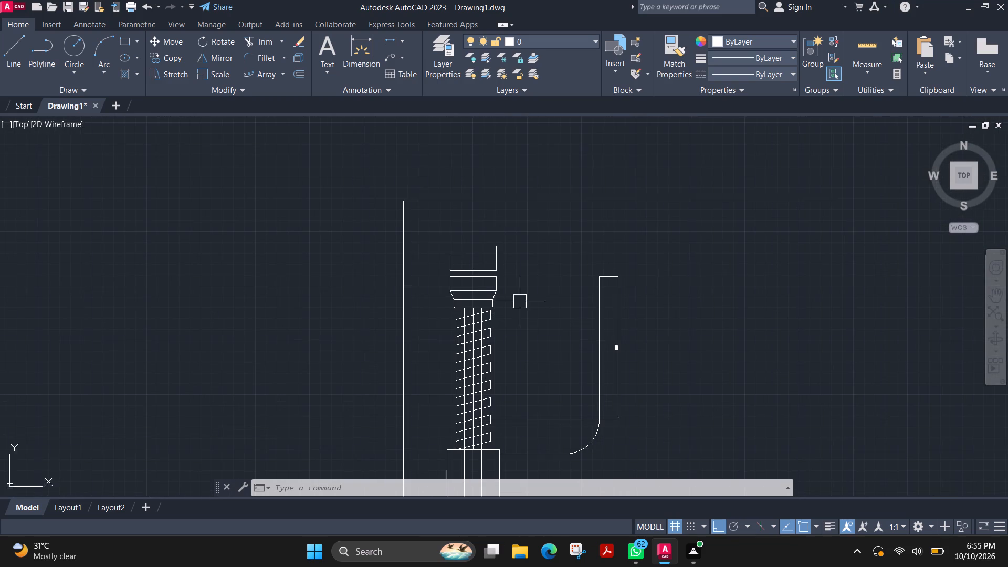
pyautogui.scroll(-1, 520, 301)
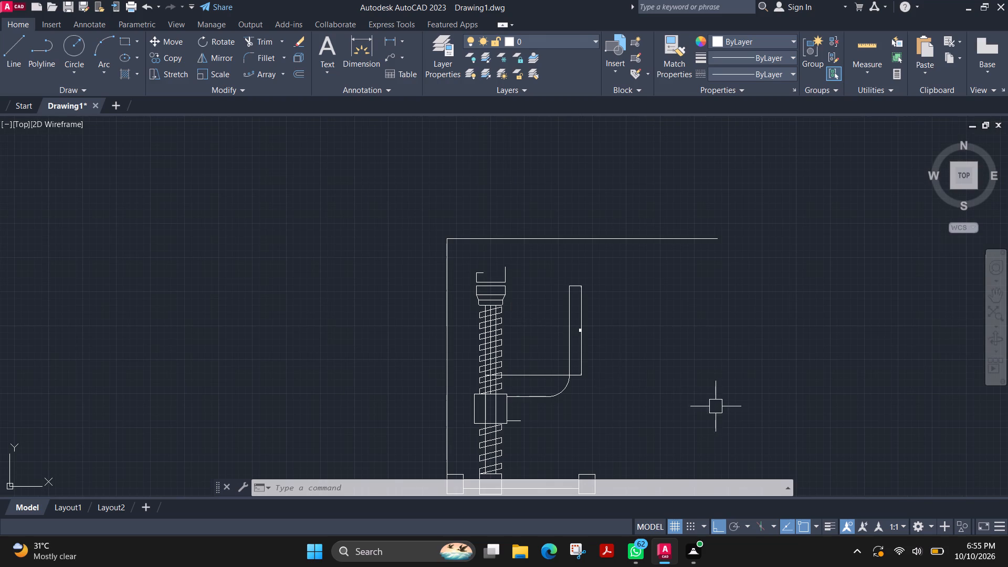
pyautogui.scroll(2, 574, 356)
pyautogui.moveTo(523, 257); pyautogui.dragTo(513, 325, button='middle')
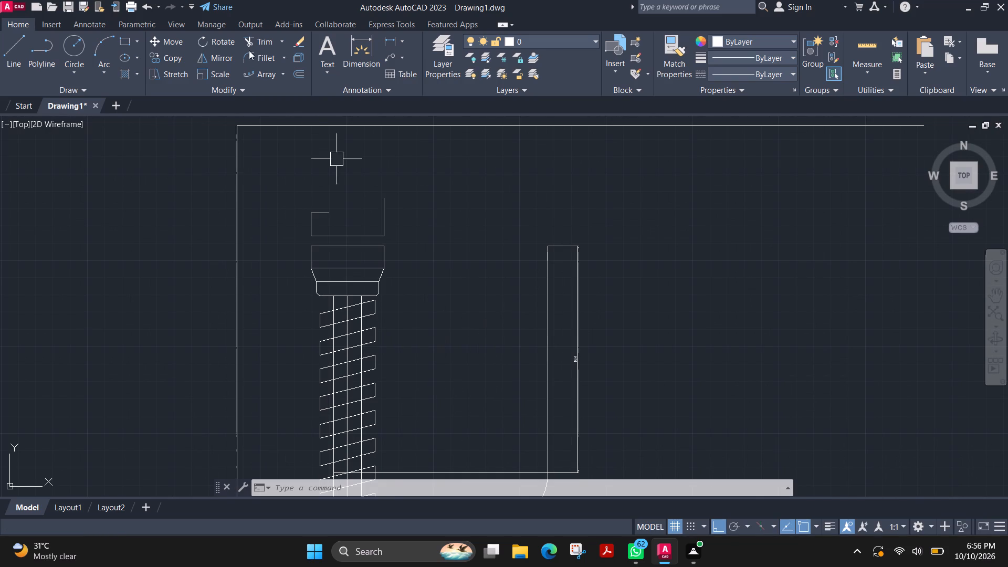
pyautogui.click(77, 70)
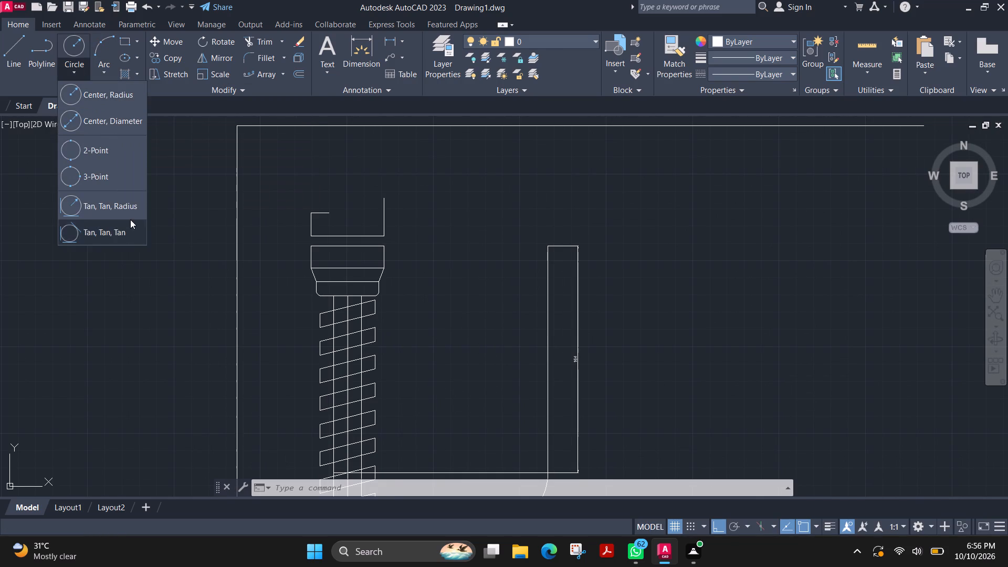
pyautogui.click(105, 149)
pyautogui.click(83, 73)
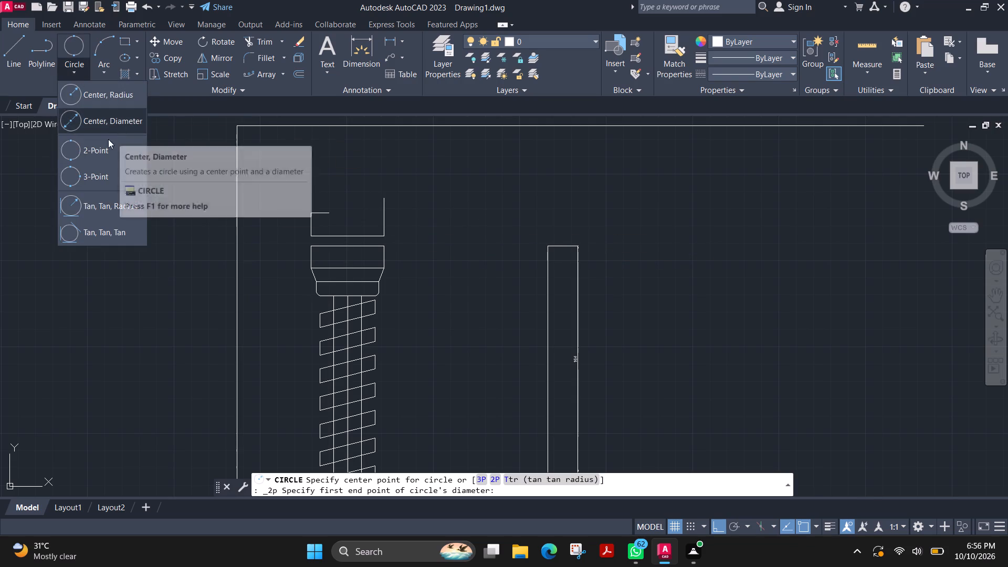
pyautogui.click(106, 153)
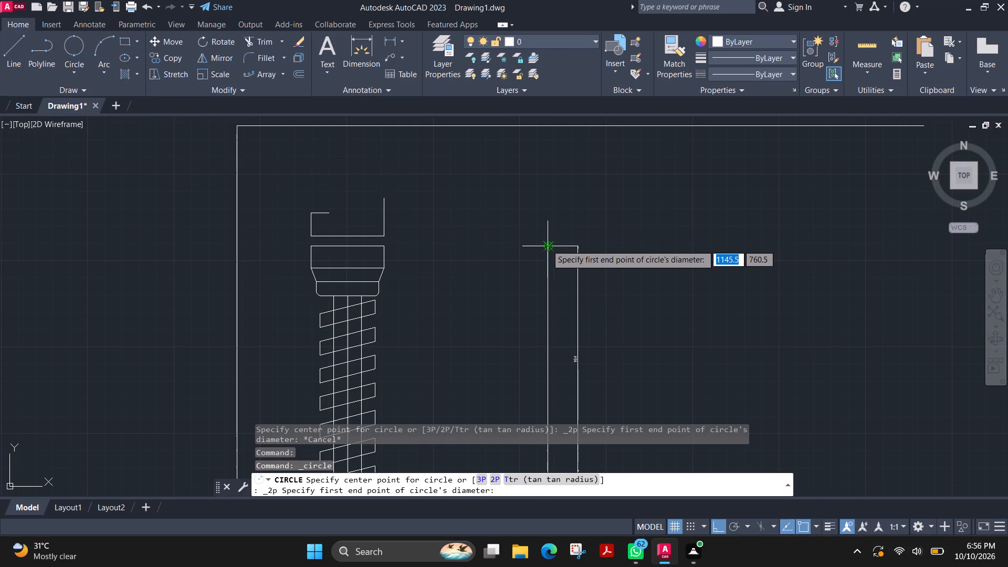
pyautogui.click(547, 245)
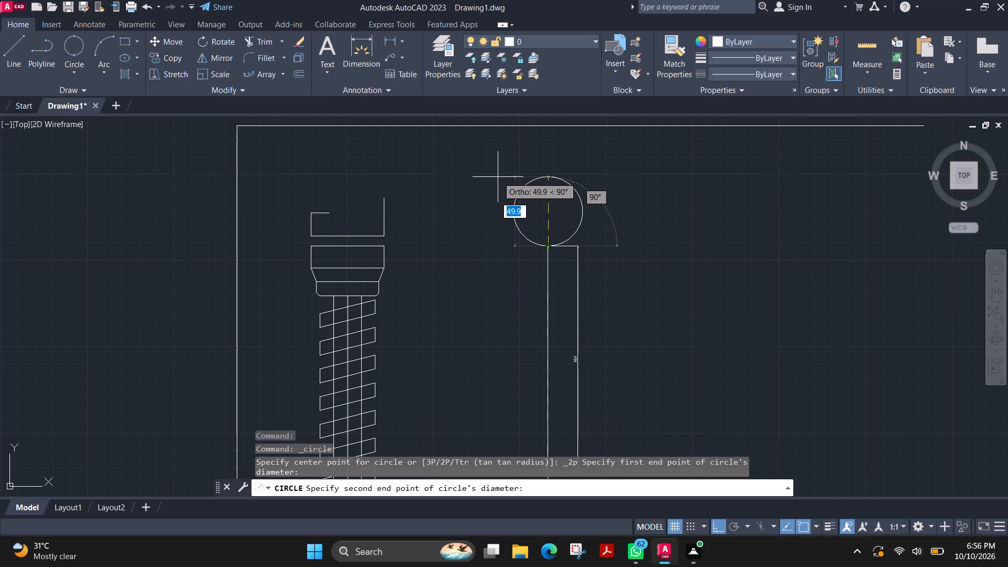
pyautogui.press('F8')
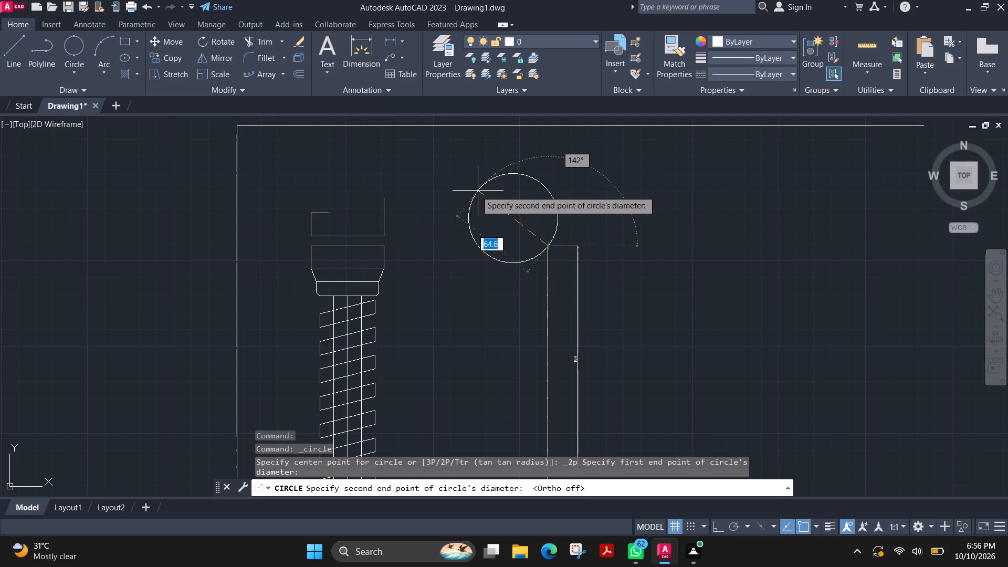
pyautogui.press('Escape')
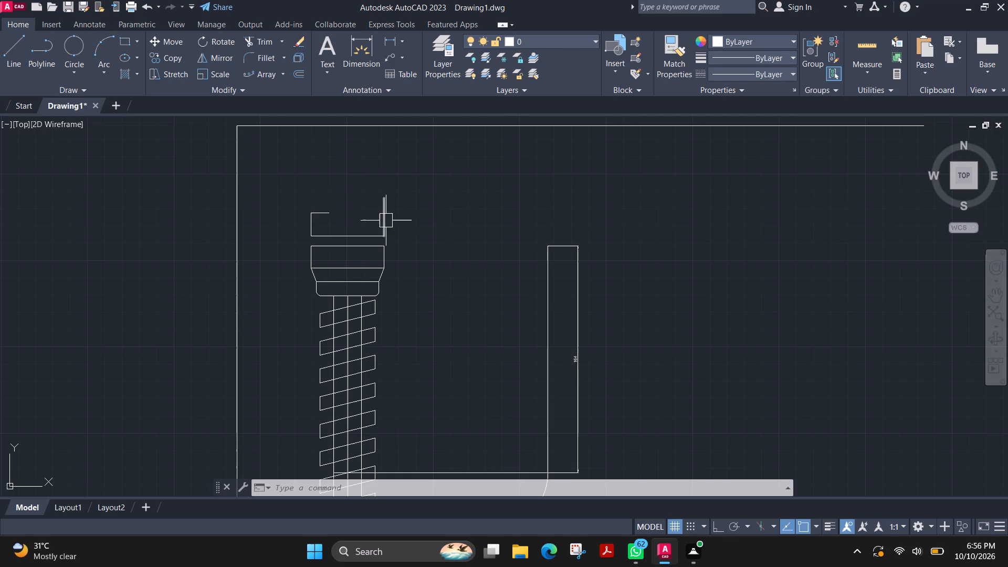
# Draw a horizontal line about 60 mm long from the top-left corner of the part above the cap, past its right edge.
pyautogui.scroll(3, 343, 228)
pyautogui.press('Escape')
pyautogui.press('Escape')
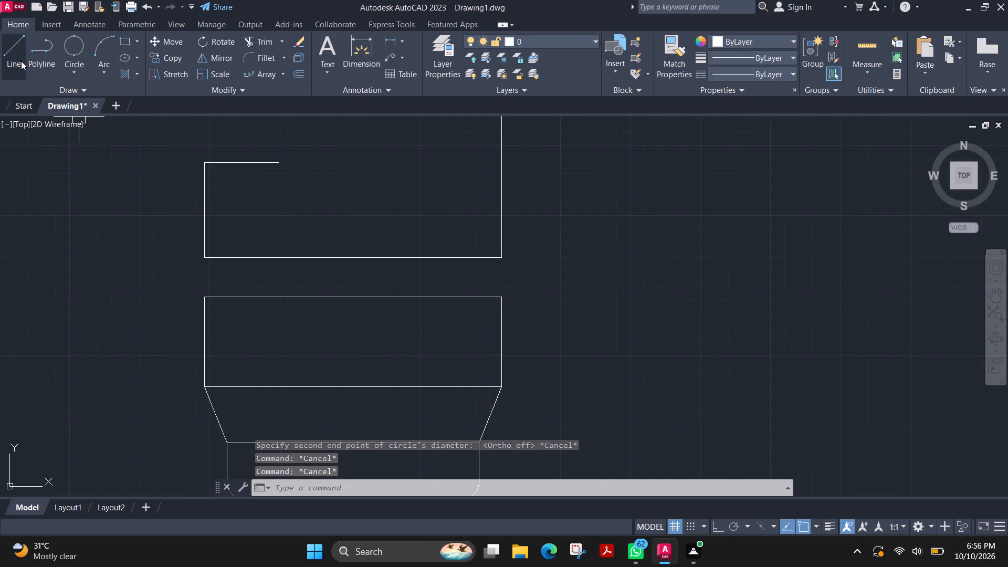
pyautogui.click(22, 60)
pyautogui.click(207, 255)
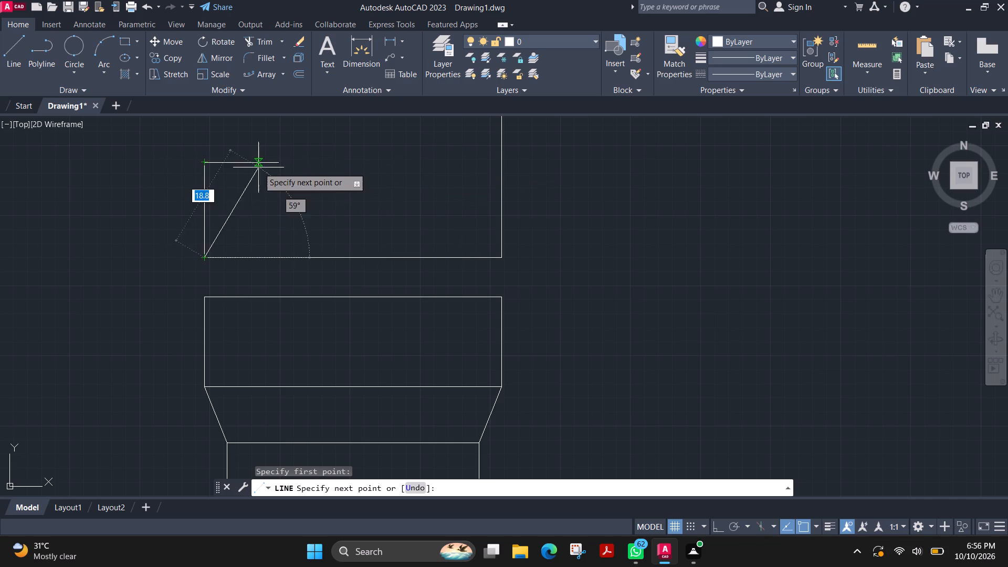
pyautogui.press('Escape')
pyautogui.press('space')
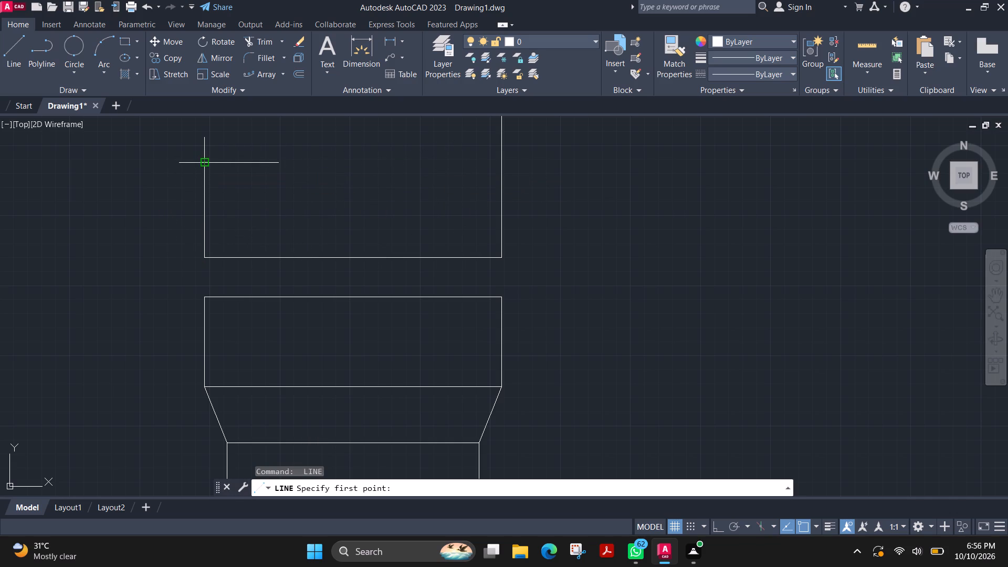
pyautogui.click(206, 164)
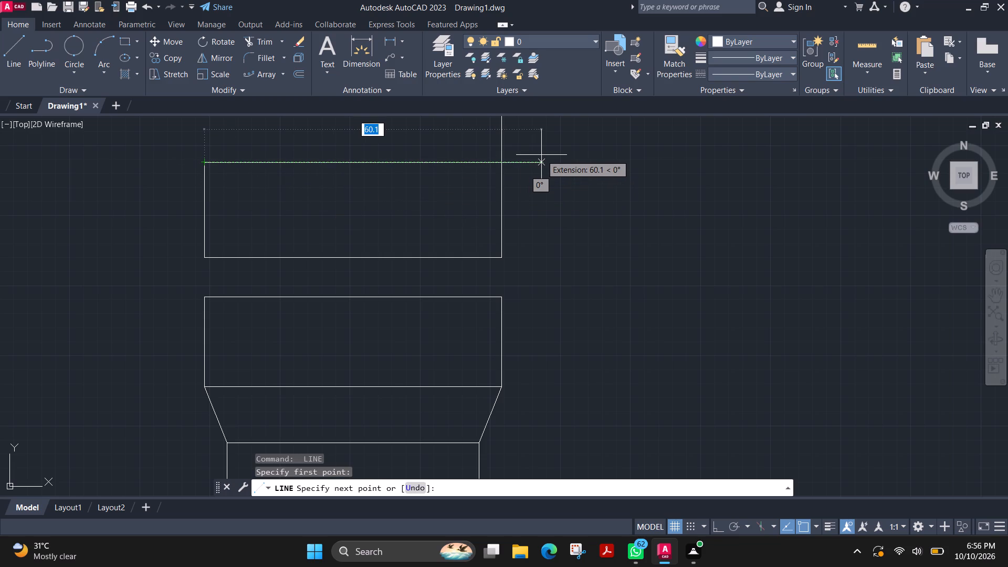
pyautogui.click(541, 155)
pyautogui.press('Escape')
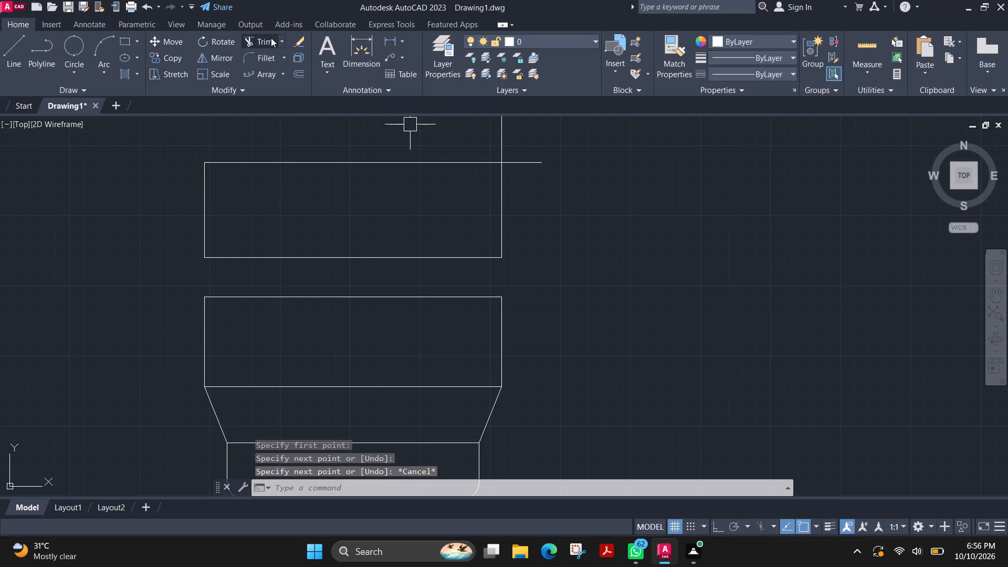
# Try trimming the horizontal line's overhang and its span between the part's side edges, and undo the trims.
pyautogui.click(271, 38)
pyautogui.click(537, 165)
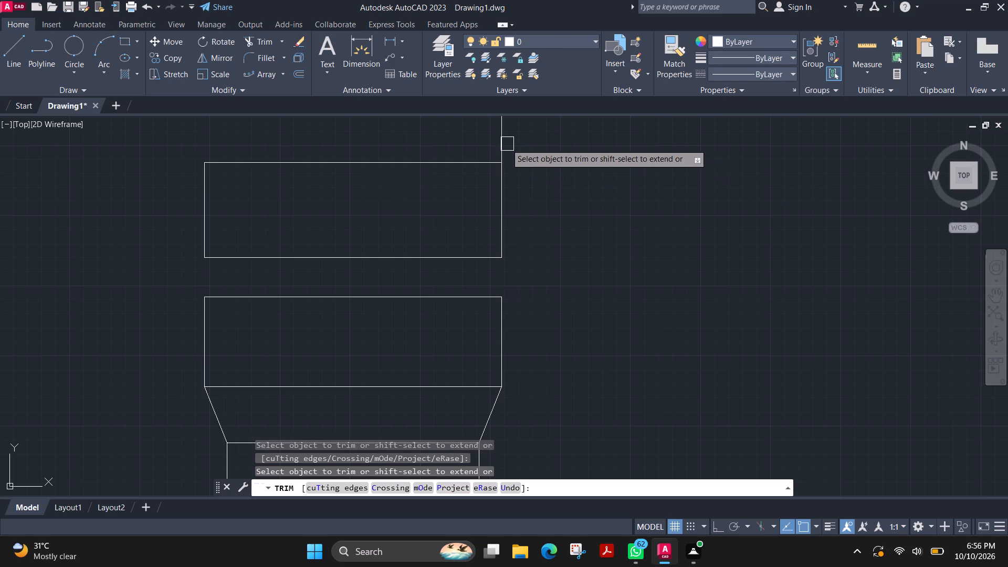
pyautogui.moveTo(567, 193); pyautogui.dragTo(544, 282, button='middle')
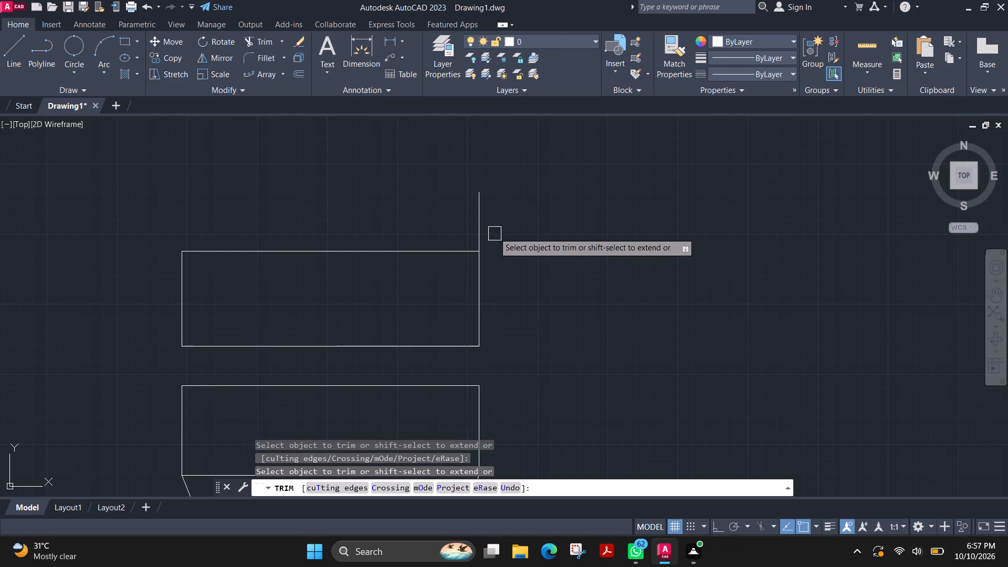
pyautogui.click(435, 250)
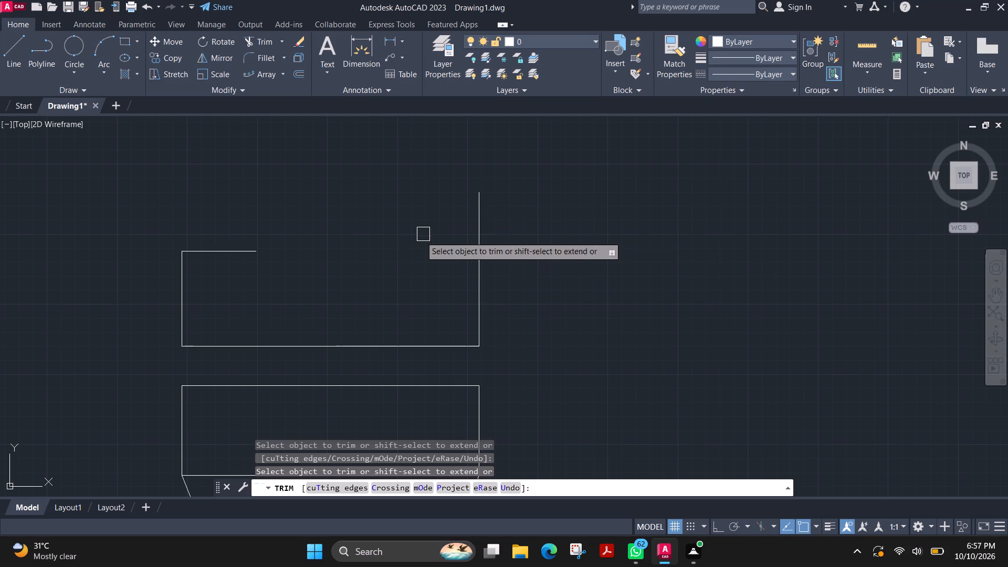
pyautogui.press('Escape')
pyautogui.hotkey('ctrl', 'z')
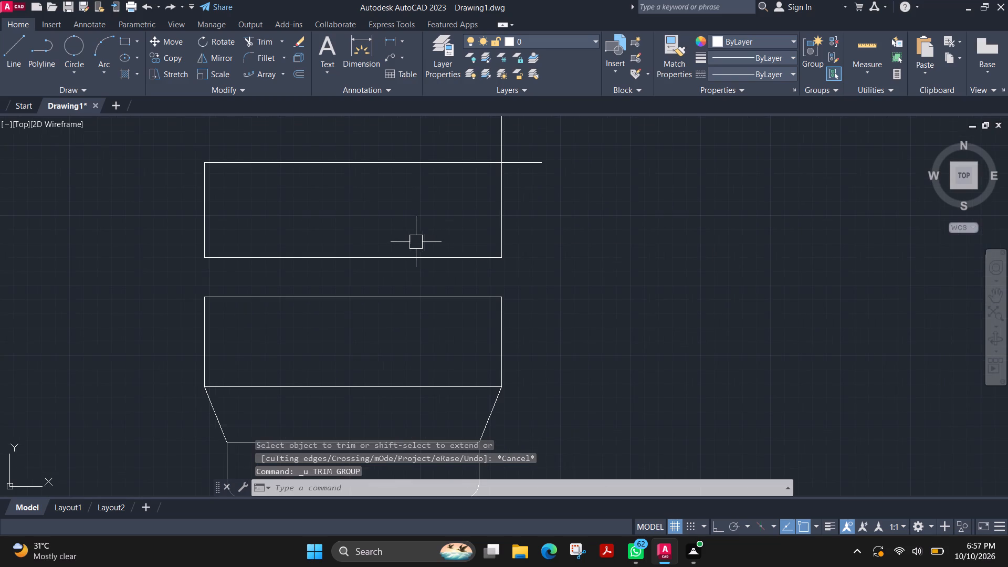
# Trim the part's right edge above the horizontal line, and trim away that line's long span and overhang.
pyautogui.moveTo(503, 228); pyautogui.dragTo(487, 308, button='middle')
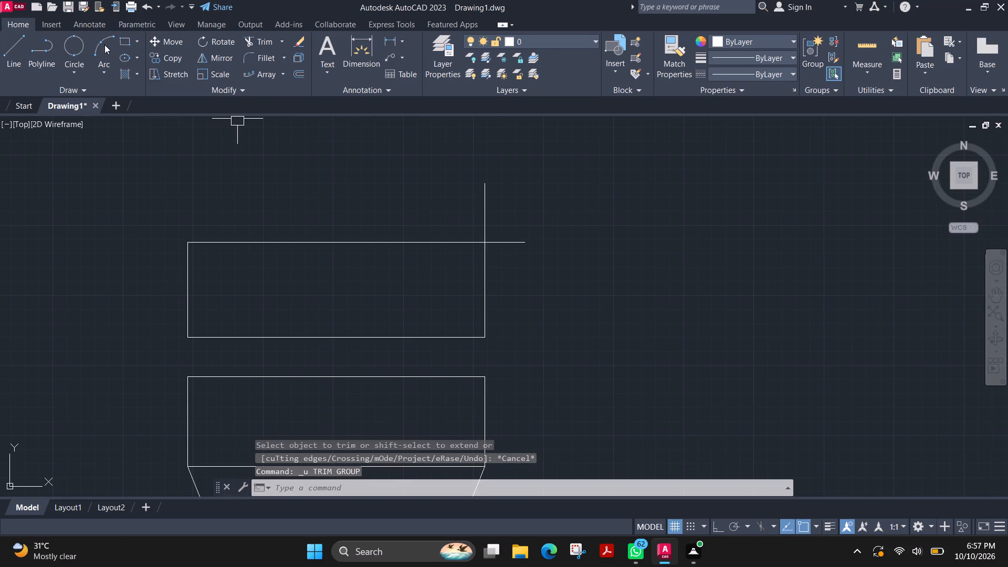
pyautogui.click(253, 45)
pyautogui.click(489, 212)
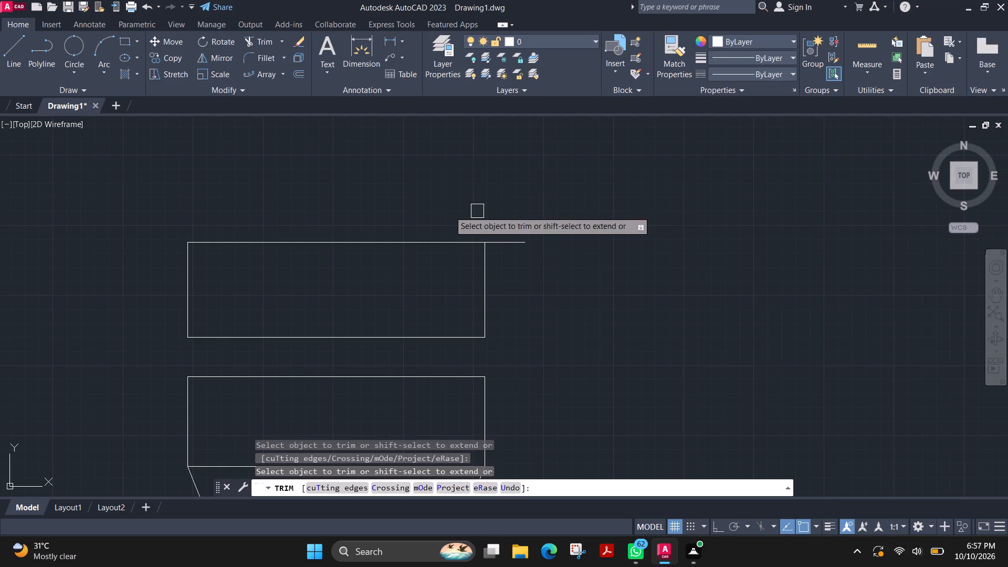
pyautogui.click(375, 241)
pyautogui.click(521, 245)
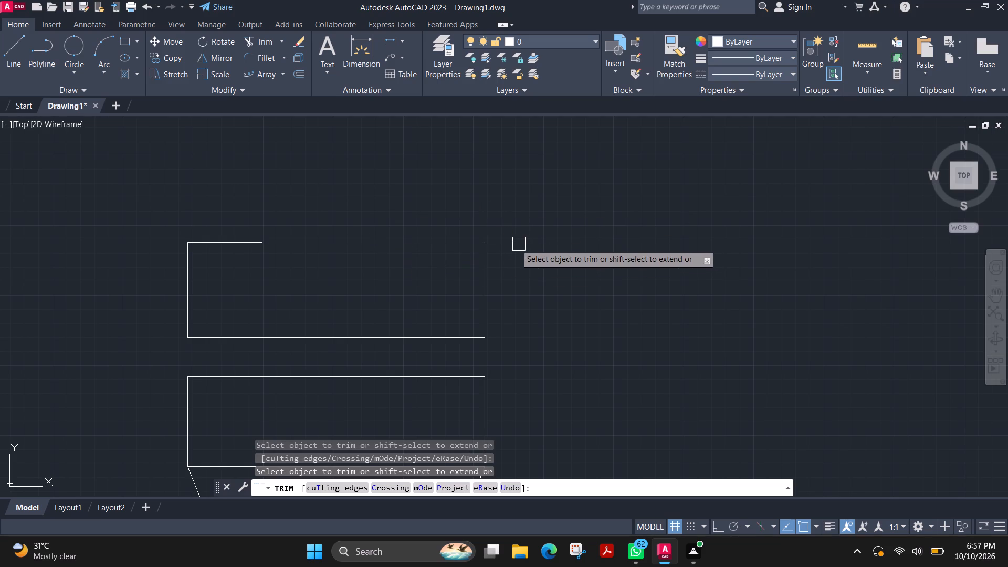
pyautogui.press('Escape')
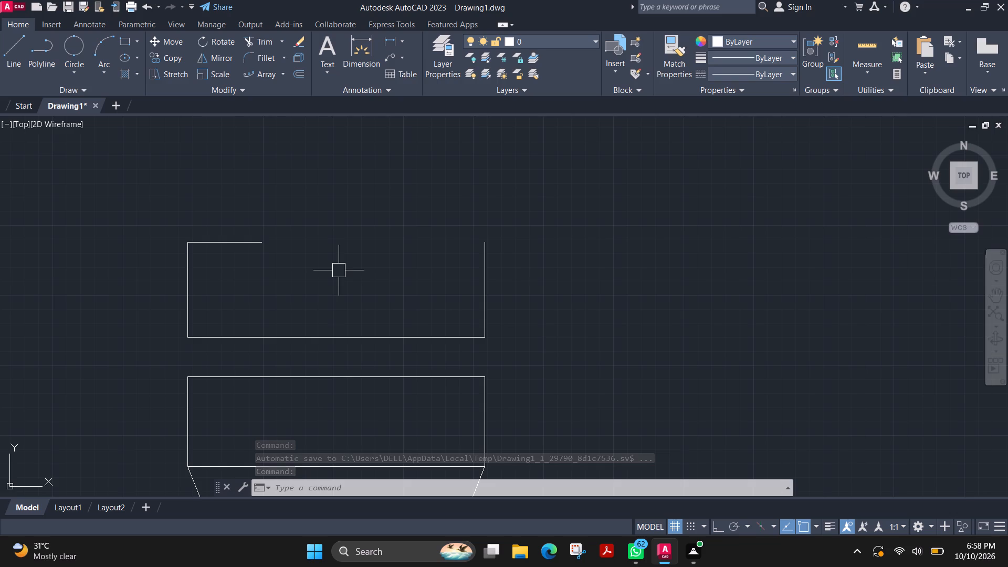
# With Ortho on, draw a vertical line about 64 mm long from the cap's lower-left fillet end up past the upper part's top edge.
pyautogui.moveTo(339, 270); pyautogui.dragTo(397, 429, button='middle')
pyautogui.scroll(1, 397, 429)
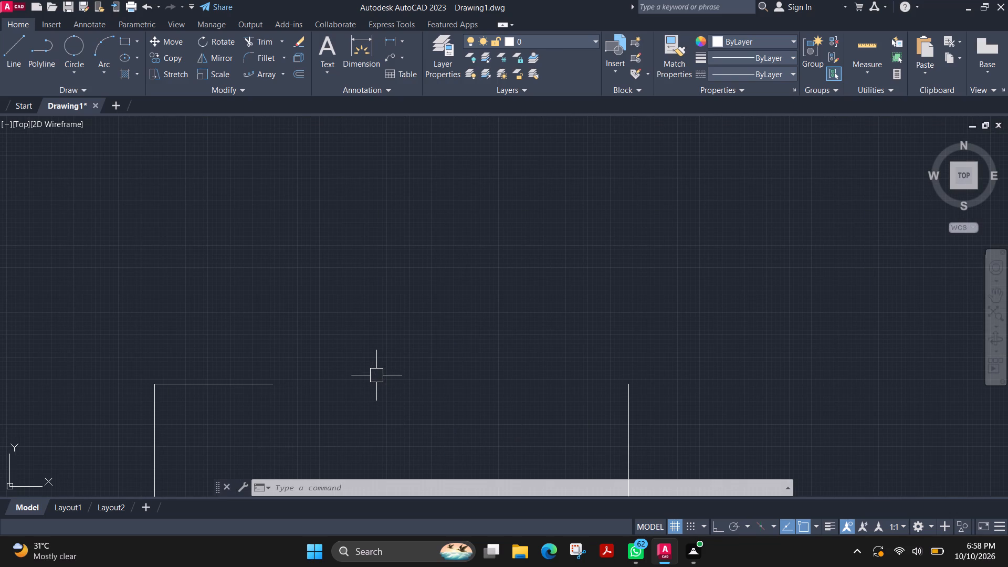
pyautogui.scroll(-2, 376, 375)
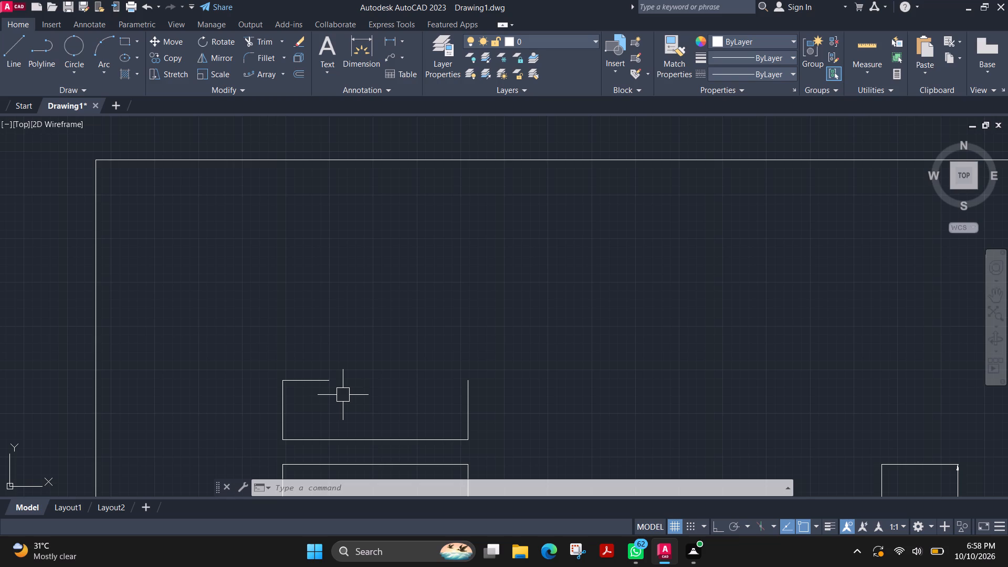
pyautogui.scroll(-1, 313, 413)
pyautogui.moveTo(325, 404); pyautogui.dragTo(341, 198, button='middle')
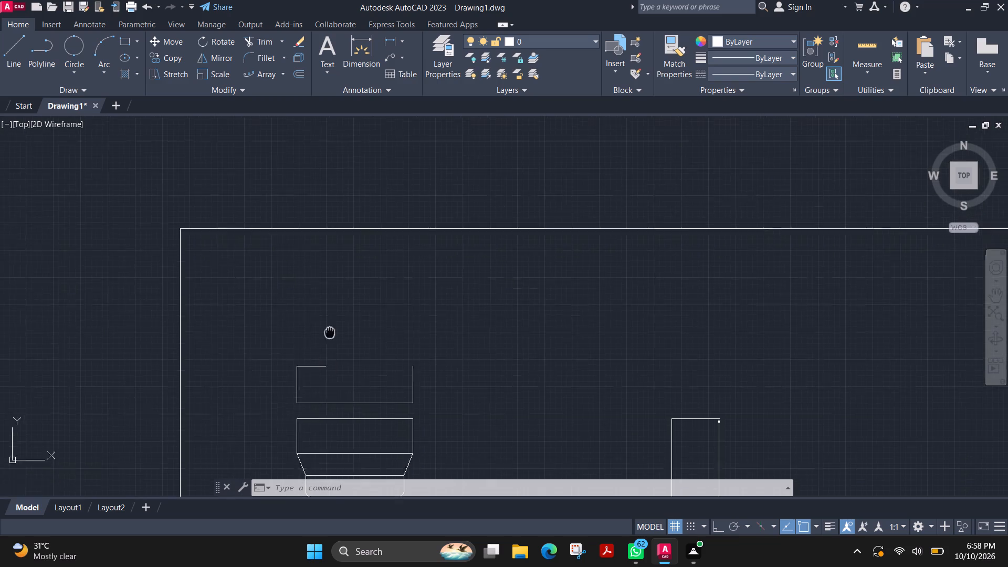
pyautogui.moveTo(341, 198); pyautogui.dragTo(376, 95, button='middle')
pyautogui.moveTo(380, 170); pyautogui.dragTo(338, 275, button='middle')
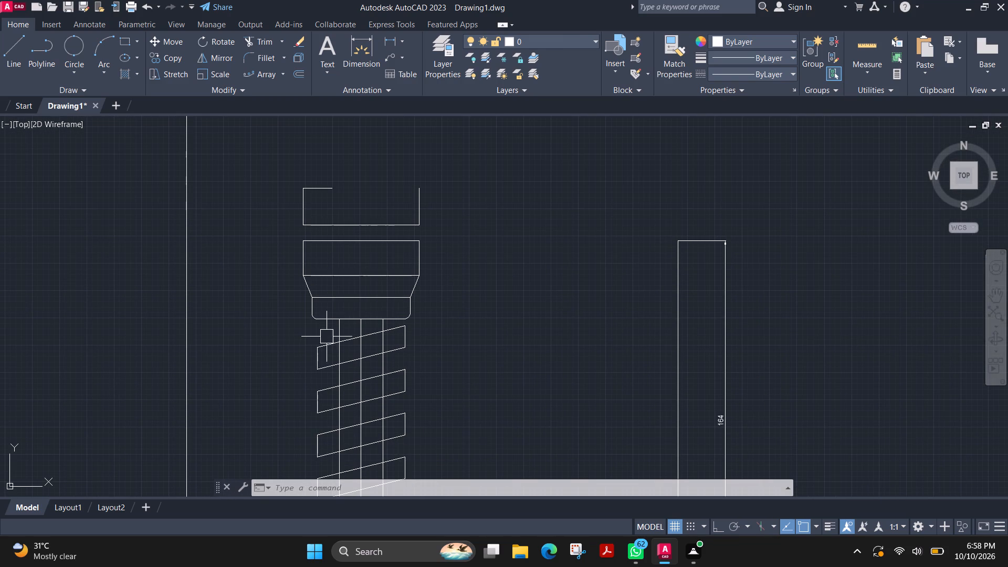
pyautogui.click(10, 58)
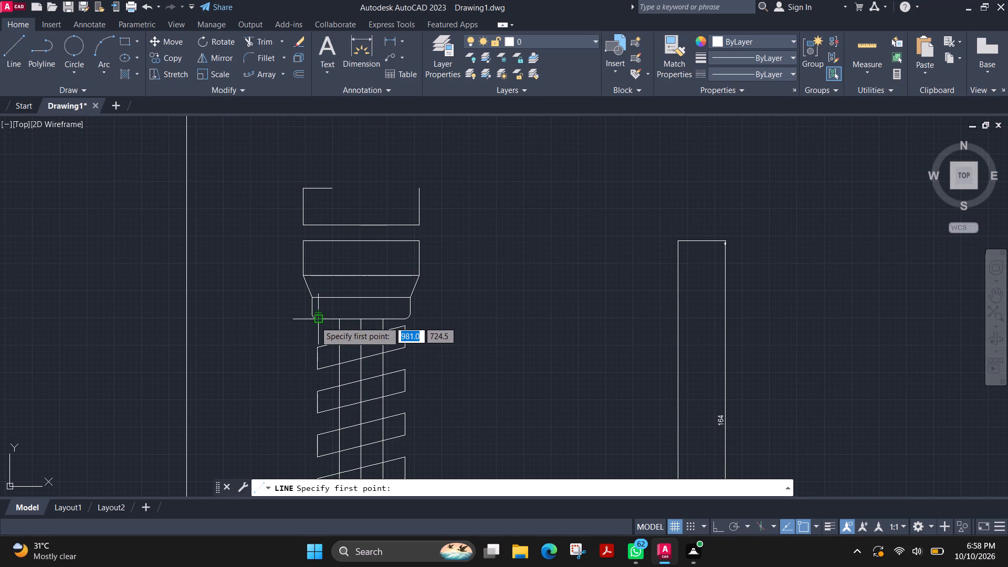
pyautogui.scroll(2, 313, 320)
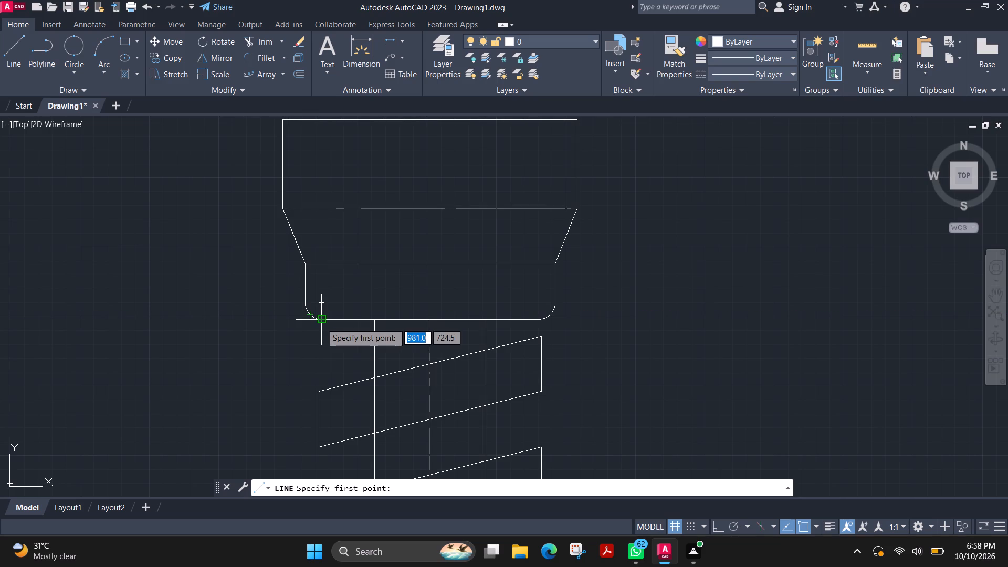
pyautogui.click(321, 323)
pyautogui.moveTo(338, 123); pyautogui.dragTo(277, 380, button='middle')
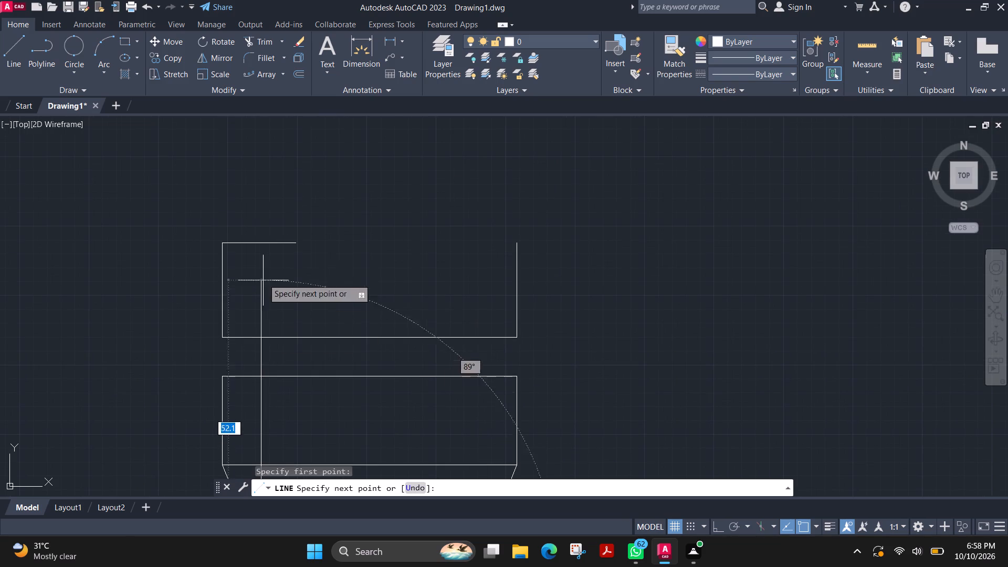
pyautogui.press('F8')
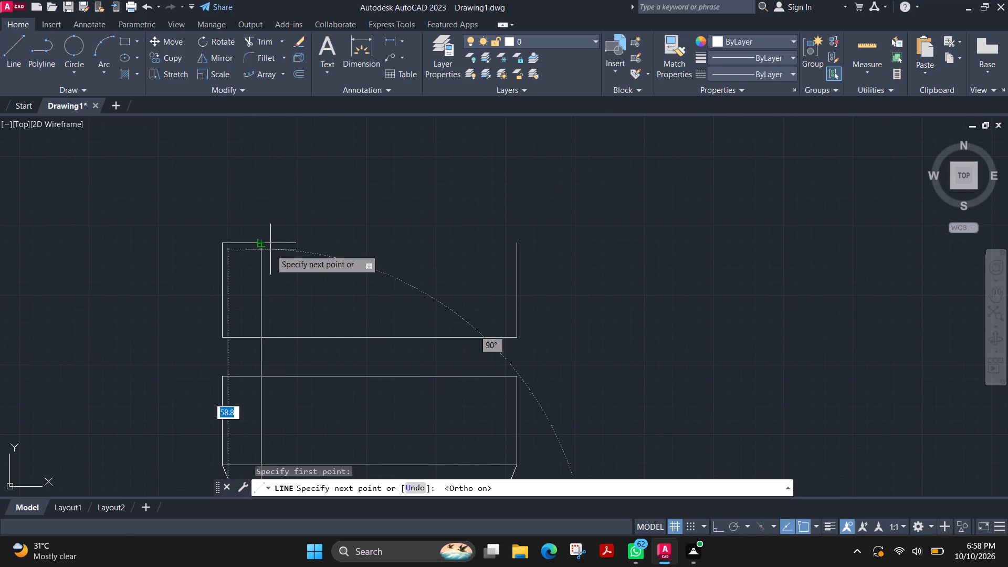
pyautogui.click(269, 222)
pyautogui.press('Escape')
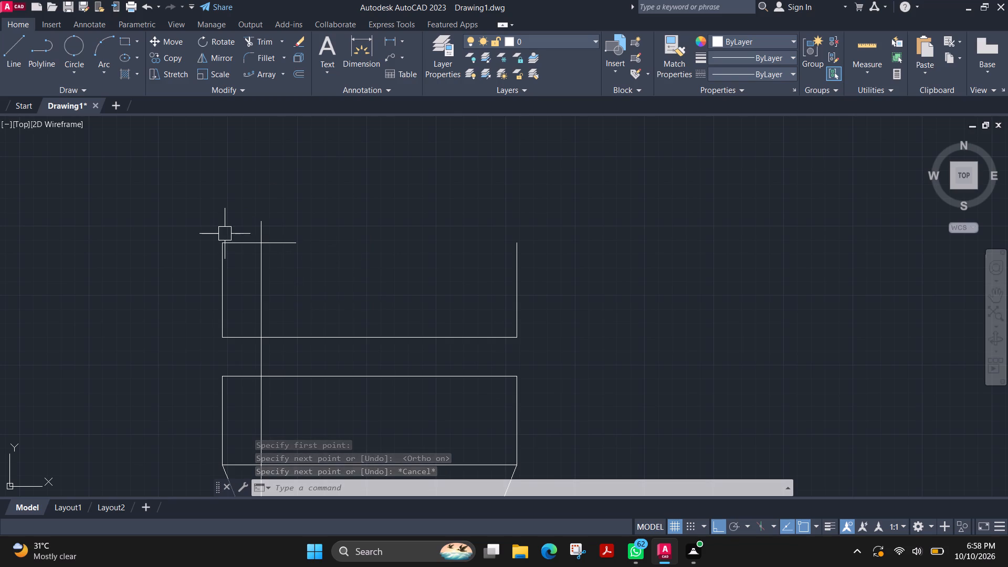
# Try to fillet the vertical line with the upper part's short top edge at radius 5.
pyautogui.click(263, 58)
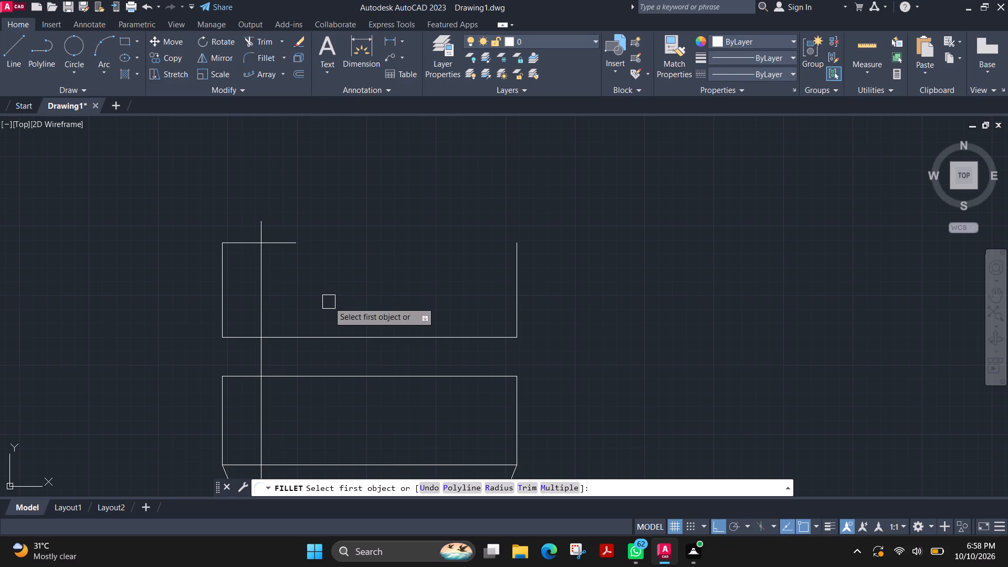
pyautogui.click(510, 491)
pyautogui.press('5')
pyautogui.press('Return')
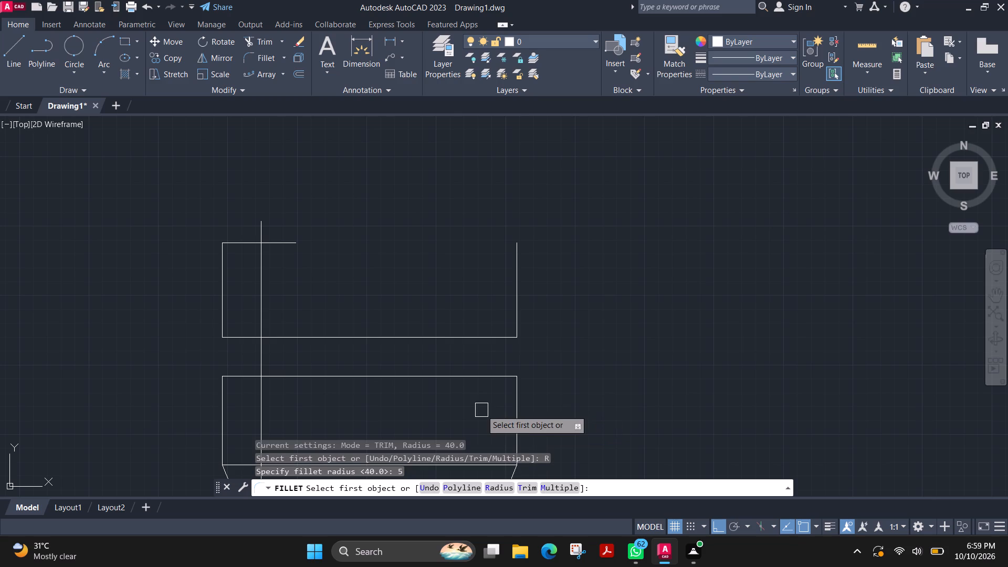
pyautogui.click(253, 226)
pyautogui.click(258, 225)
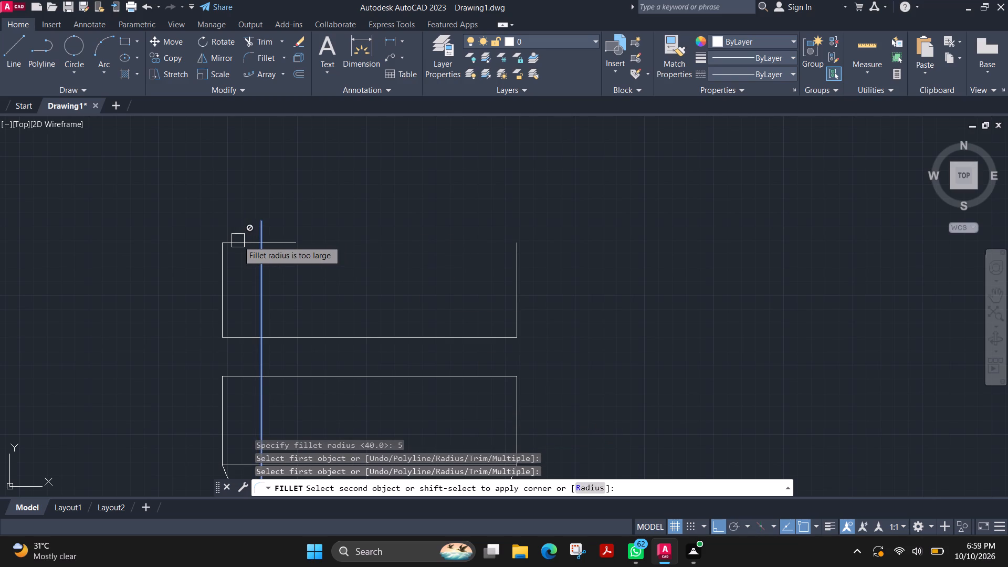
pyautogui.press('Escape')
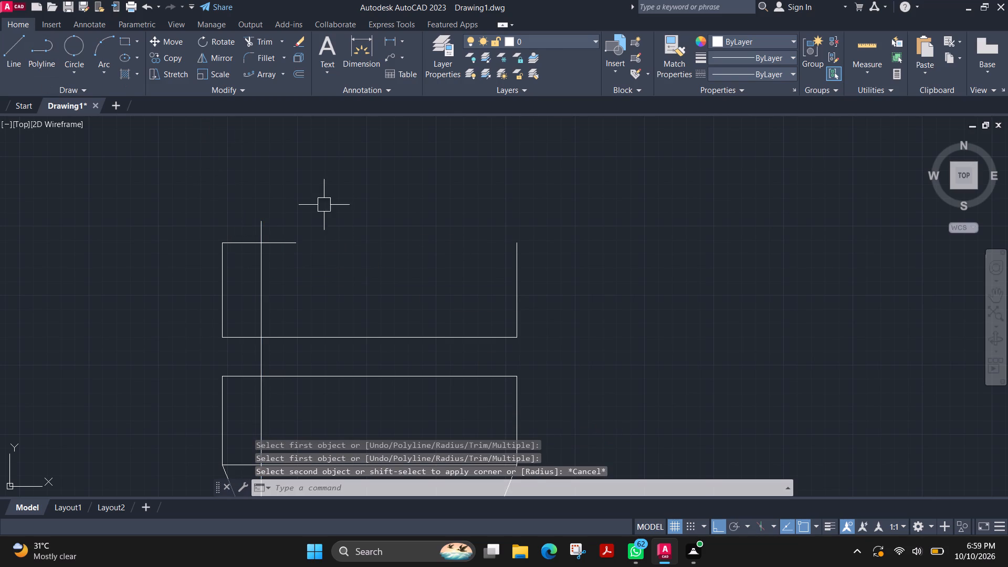
# Stretch the vertical line's top end further up above the upper part's short top edge.
pyautogui.click(263, 227)
pyautogui.click(262, 223)
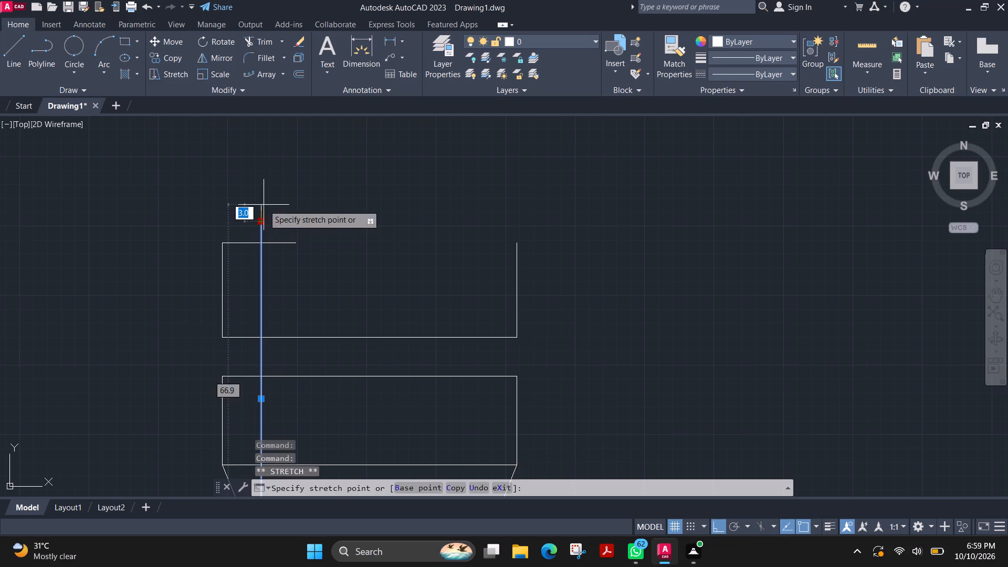
pyautogui.click(268, 152)
pyautogui.press('Escape')
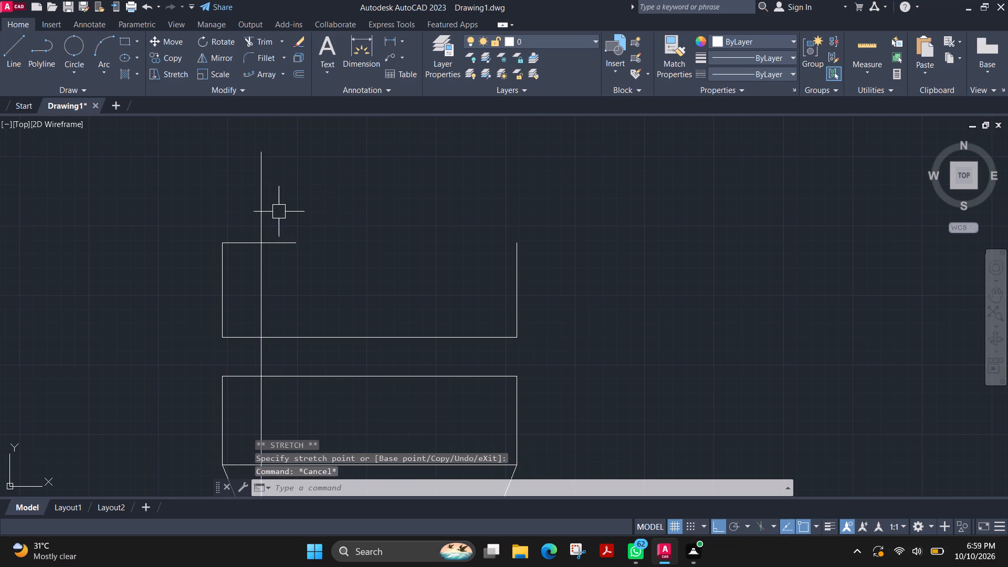
pyautogui.press('r')
pyautogui.press('Escape')
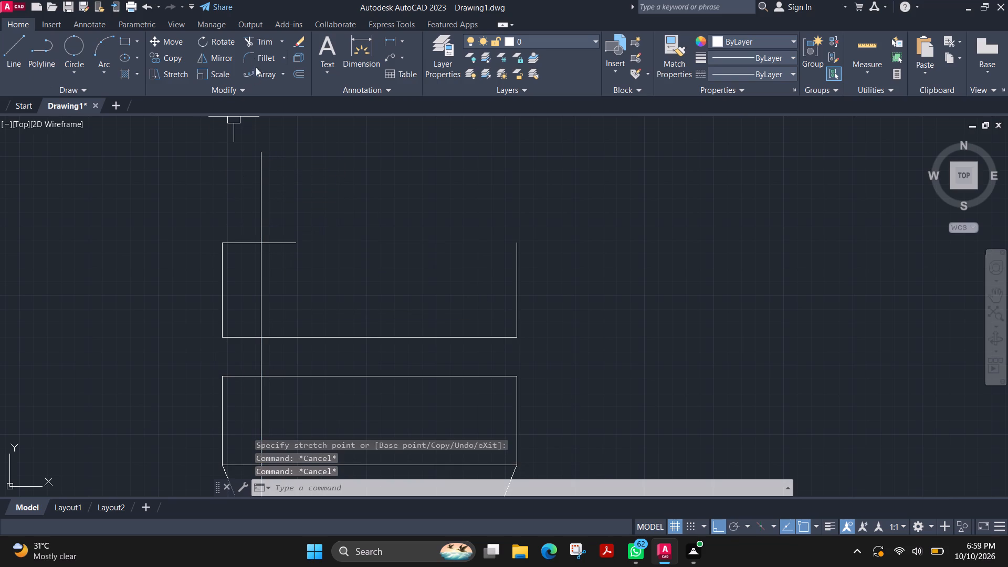
# Fillet the vertical line with the upper part's short top edge at radius 5.
pyautogui.click(254, 56)
pyautogui.click(503, 490)
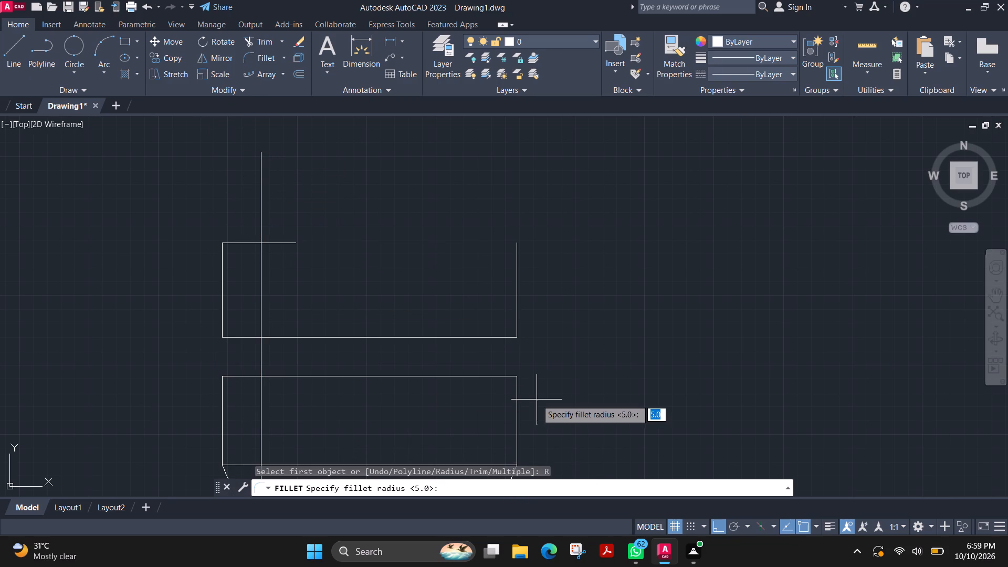
pyautogui.press('5')
pyautogui.press('Return')
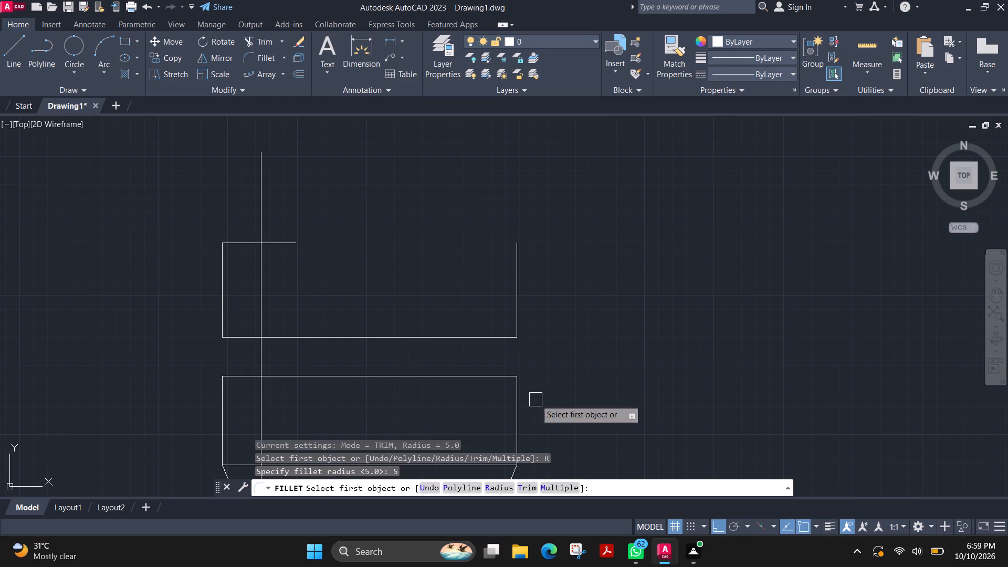
pyautogui.click(259, 211)
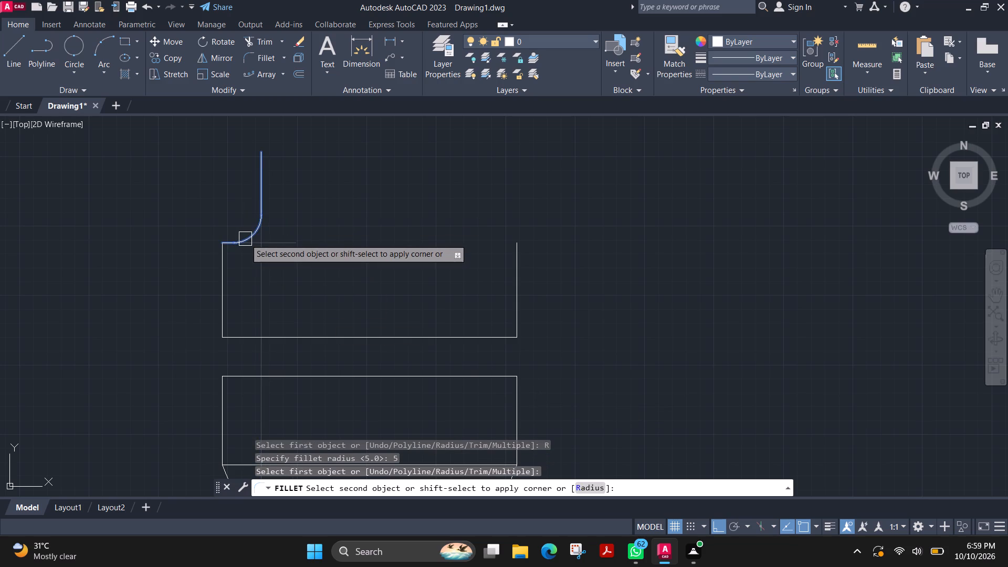
pyautogui.click(246, 241)
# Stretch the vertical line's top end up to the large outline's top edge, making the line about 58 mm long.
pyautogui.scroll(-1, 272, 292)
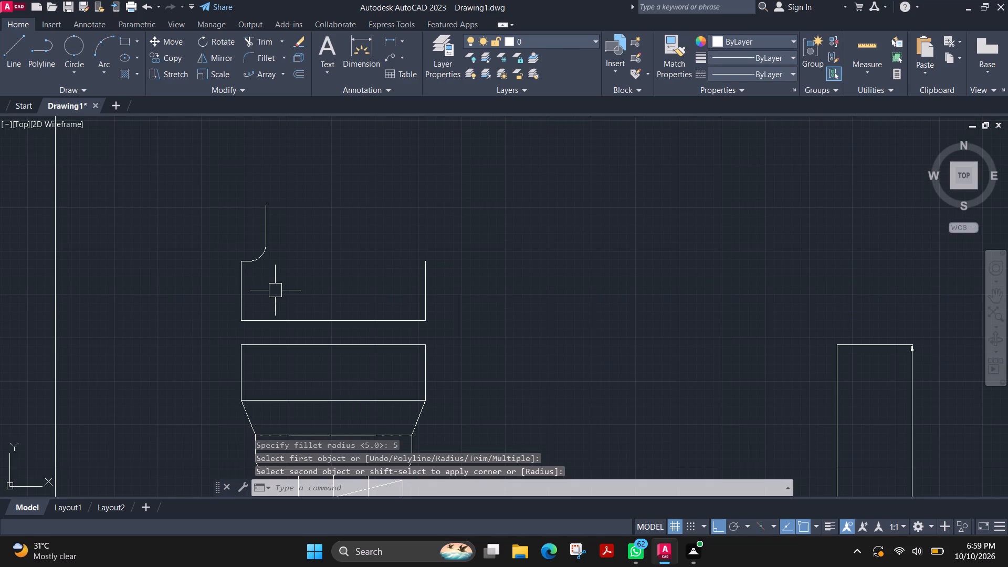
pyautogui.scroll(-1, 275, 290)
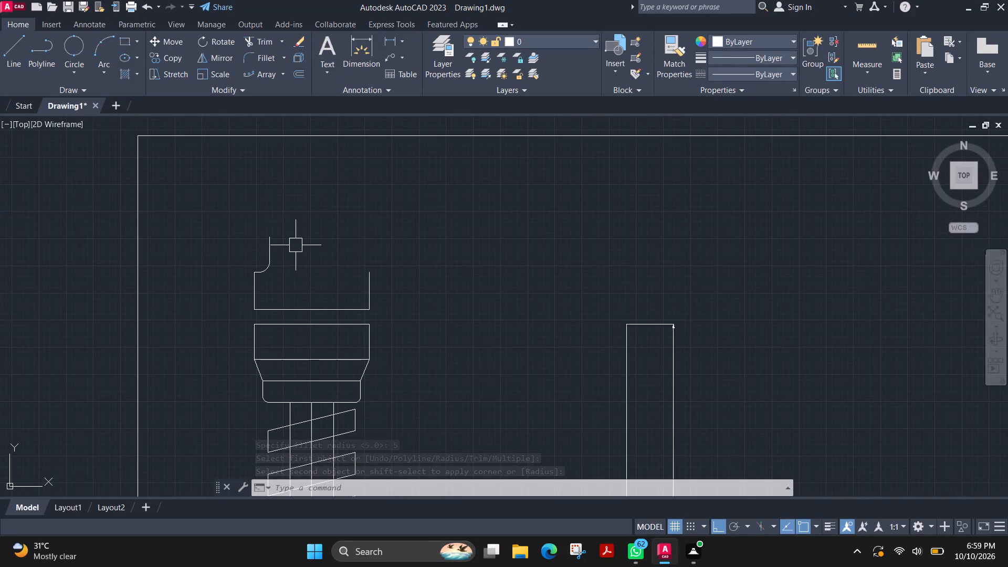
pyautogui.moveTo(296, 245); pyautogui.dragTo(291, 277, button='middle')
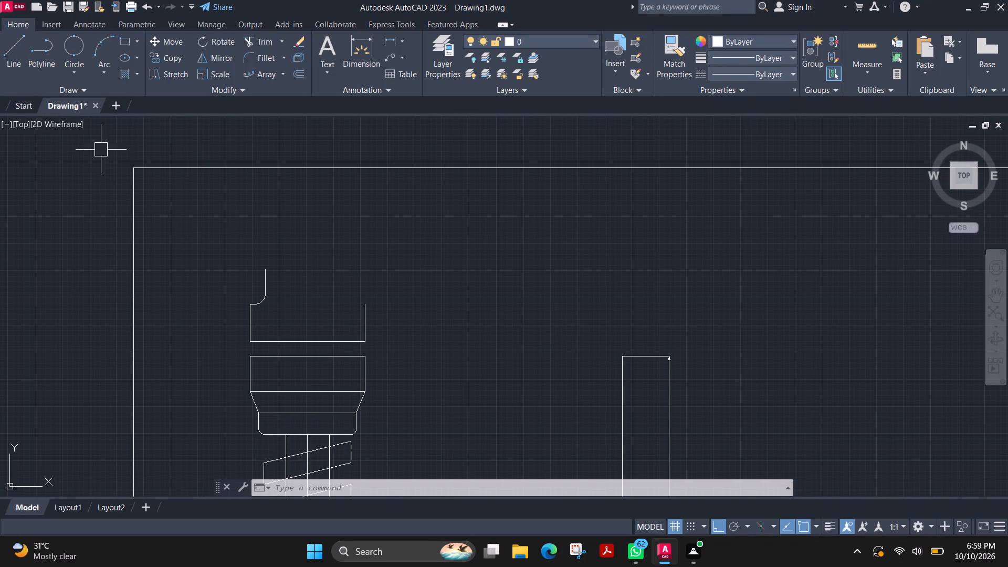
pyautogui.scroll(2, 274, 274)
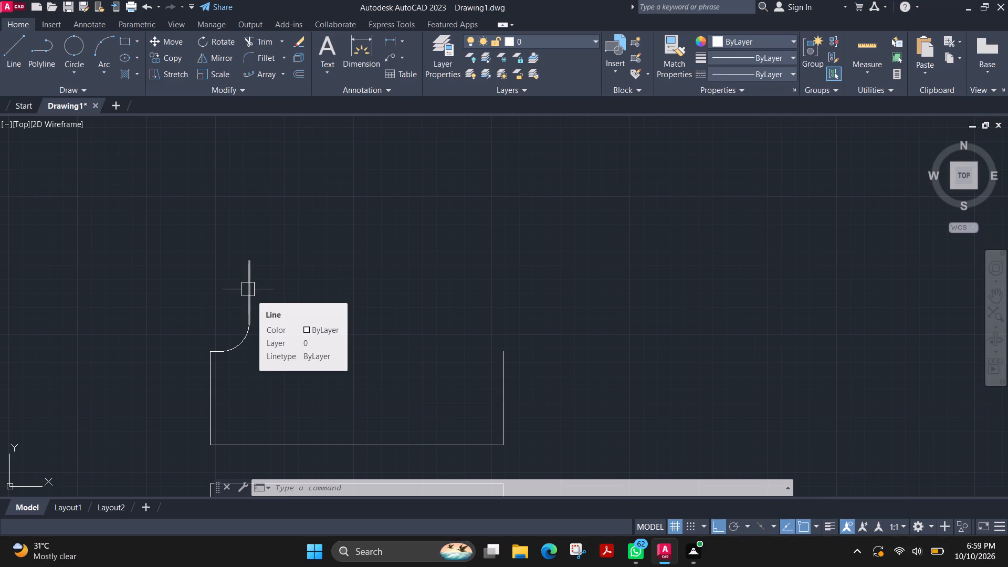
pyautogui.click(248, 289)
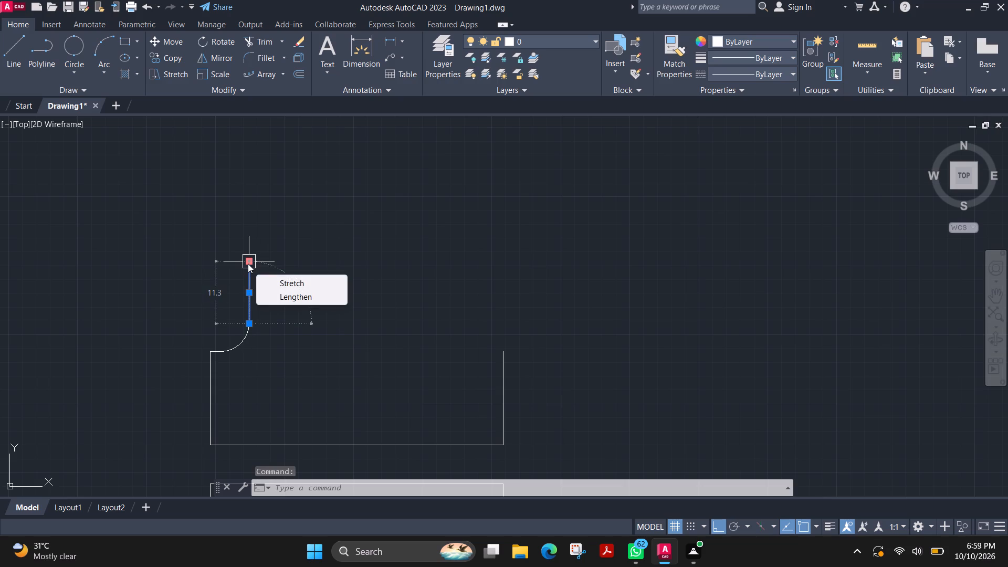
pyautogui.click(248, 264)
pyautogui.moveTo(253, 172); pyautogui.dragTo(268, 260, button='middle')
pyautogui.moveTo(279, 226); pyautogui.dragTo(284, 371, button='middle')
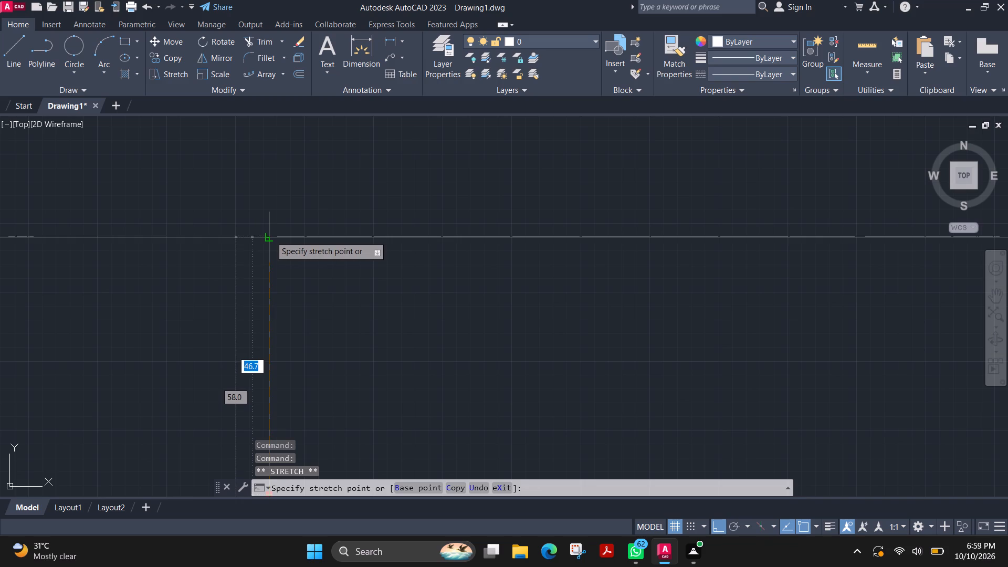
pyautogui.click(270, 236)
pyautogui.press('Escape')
# Set Fillet to No trim with radius 80 and try it between the vertical line and the large outline's top edge.
pyautogui.scroll(-2, 341, 289)
pyautogui.moveTo(344, 317); pyautogui.dragTo(339, 263, button='middle')
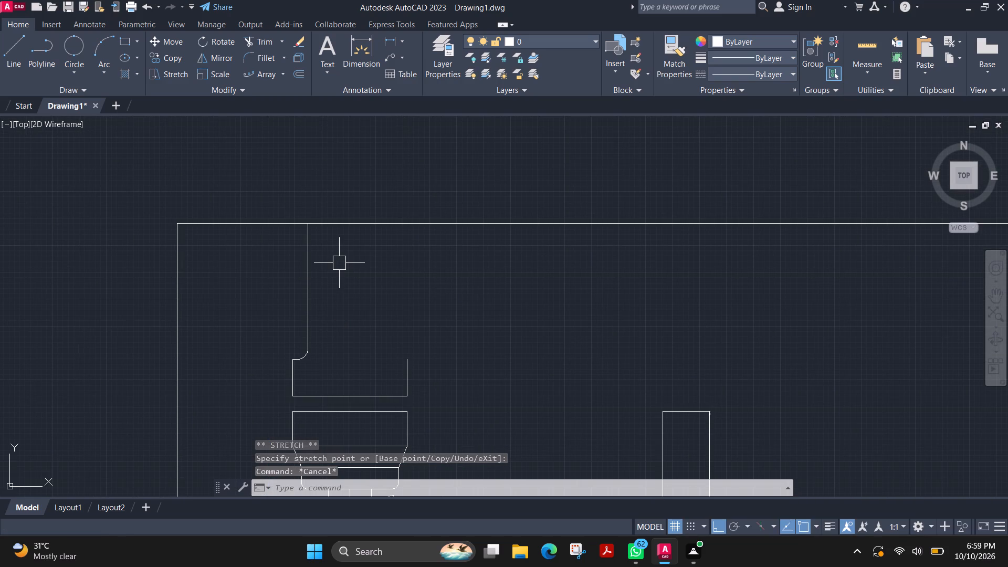
pyautogui.click(254, 59)
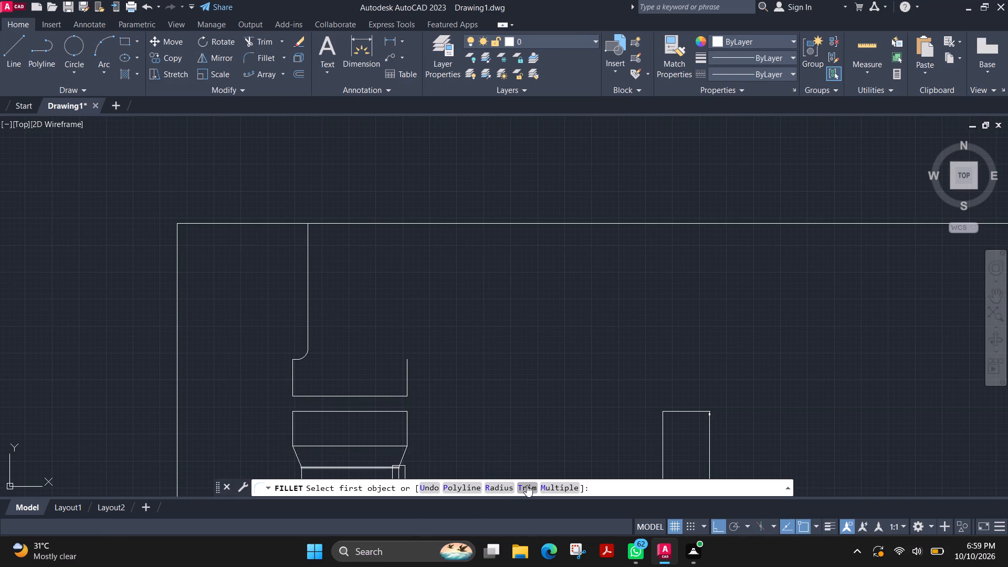
pyautogui.click(527, 485)
pyautogui.click(453, 485)
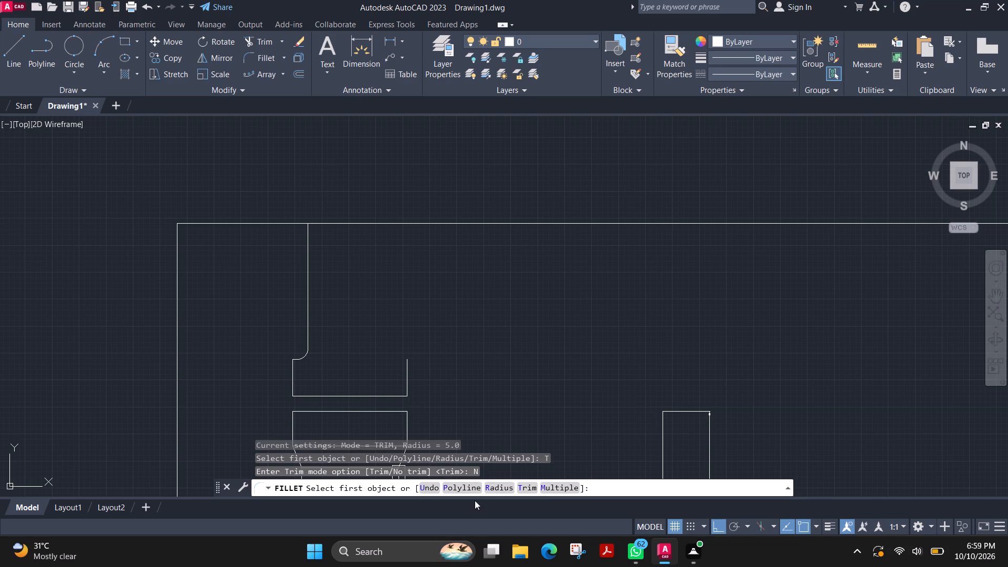
pyautogui.click(491, 490)
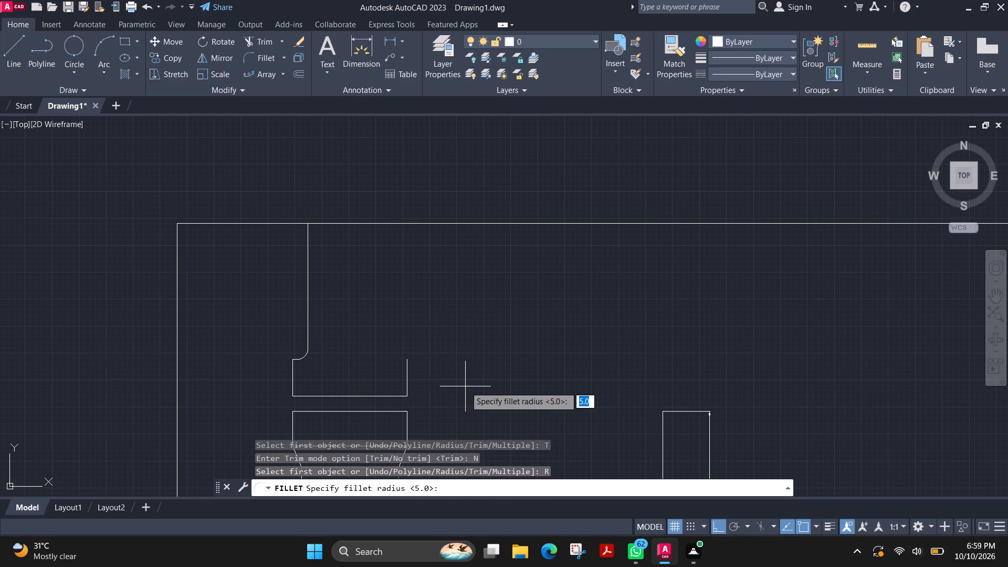
pyautogui.write('80')
pyautogui.press('Return')
pyautogui.click(304, 275)
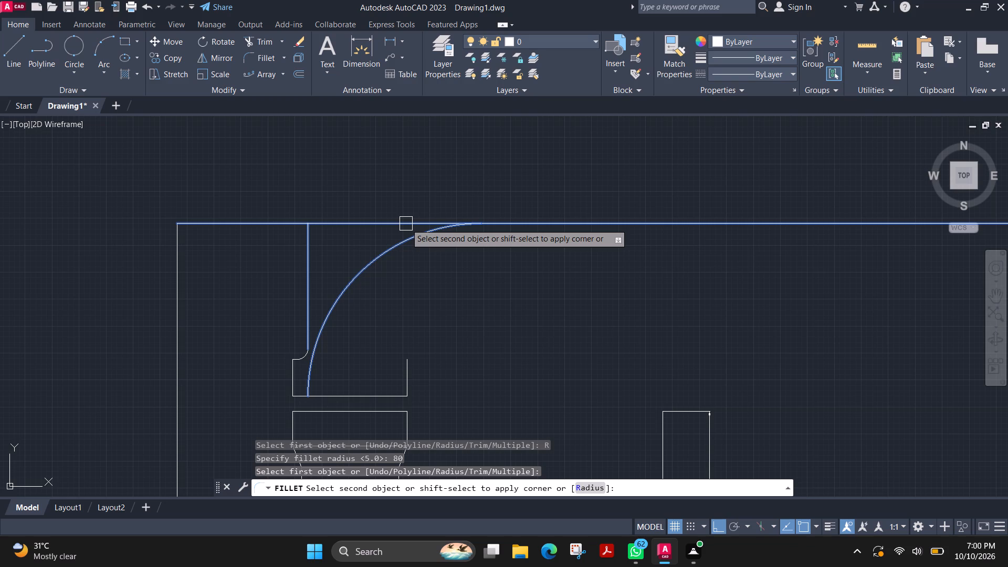
pyautogui.press('Escape')
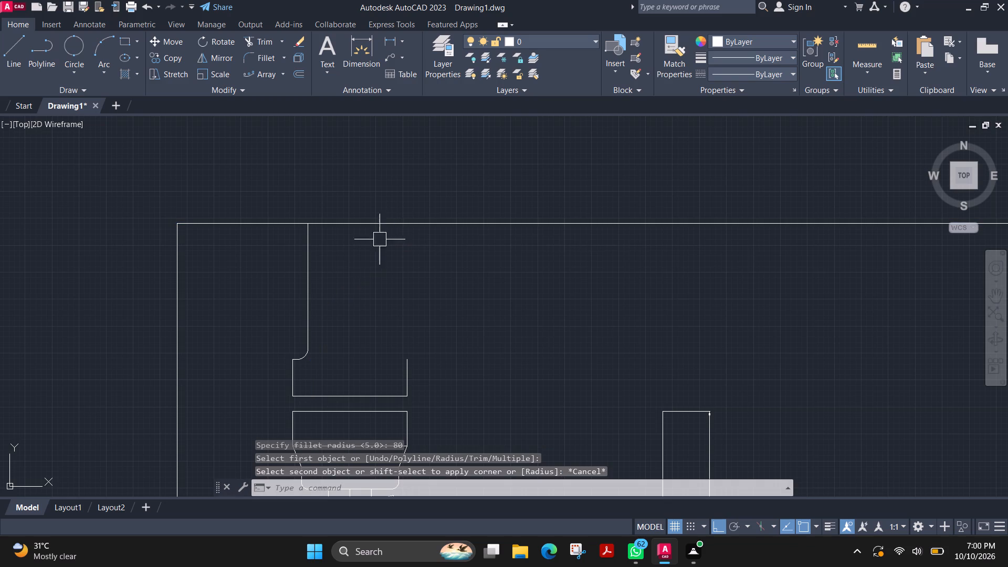
# Stretch the vertical line's top end well past the large outline's top edge.
pyautogui.moveTo(343, 259); pyautogui.dragTo(343, 296, button='middle')
pyautogui.click(313, 296)
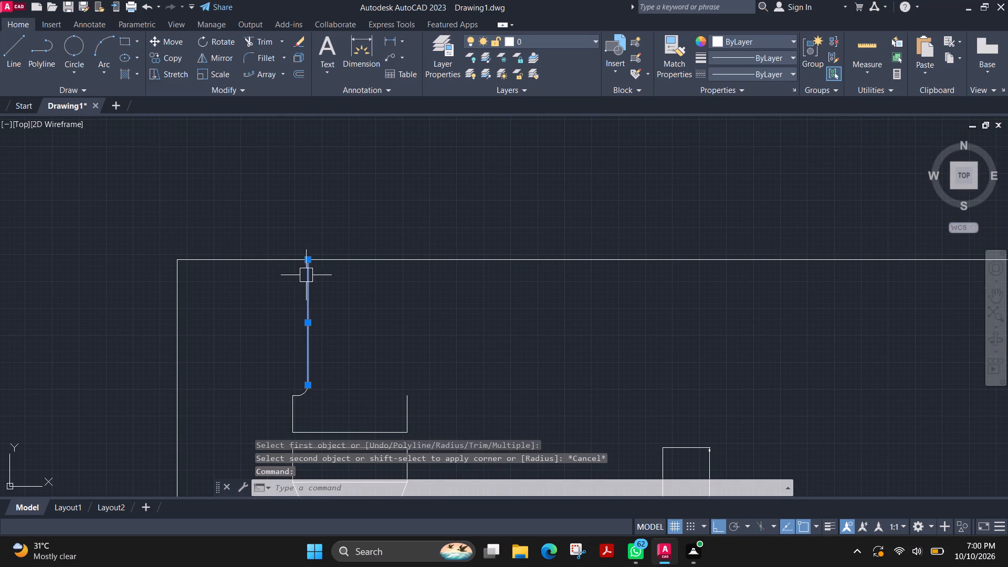
pyautogui.click(307, 259)
pyautogui.click(325, 119)
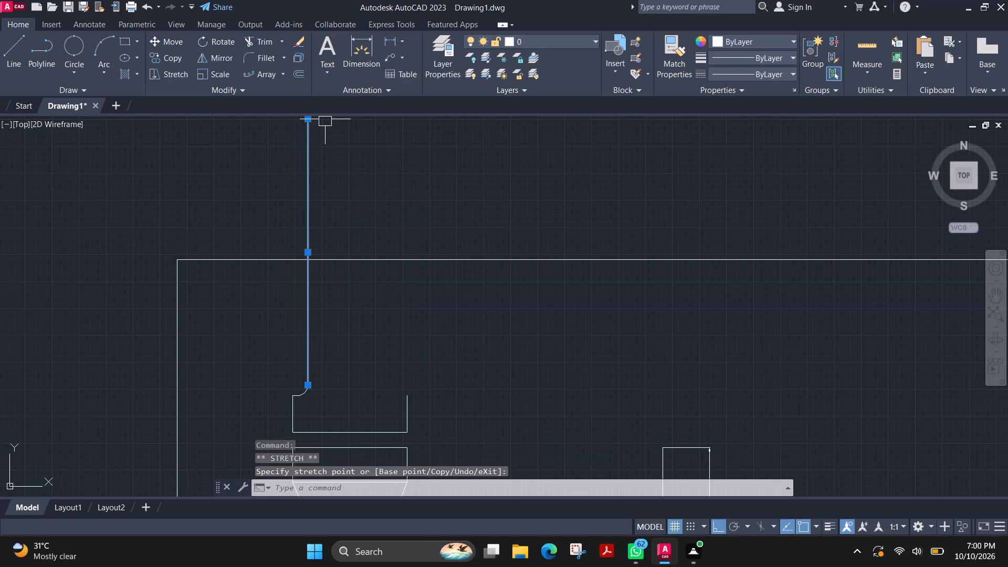
pyautogui.press('Escape')
# Fillet the vertical line with the large outline's top edge at radius 80, without trimming.
pyautogui.click(256, 59)
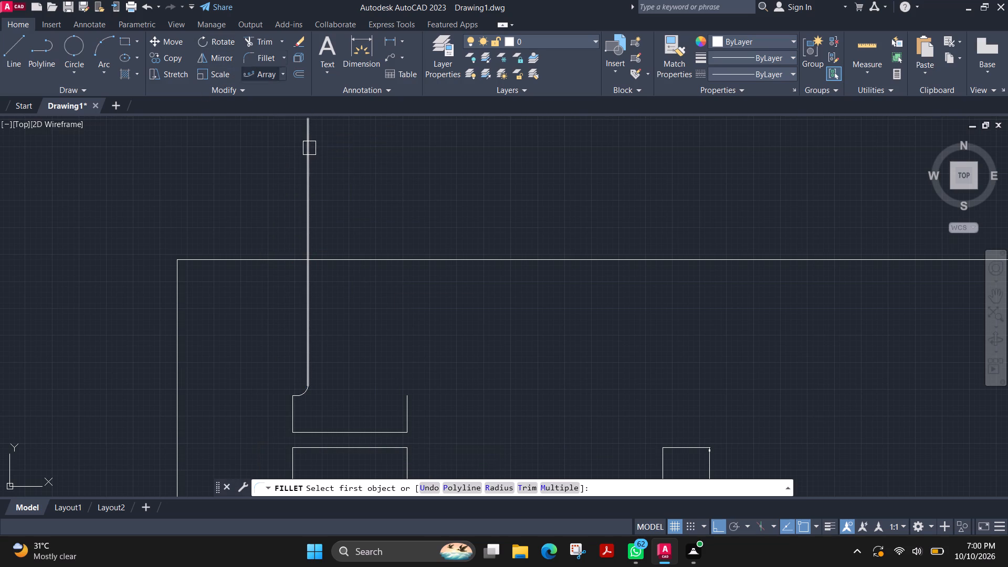
pyautogui.click(502, 490)
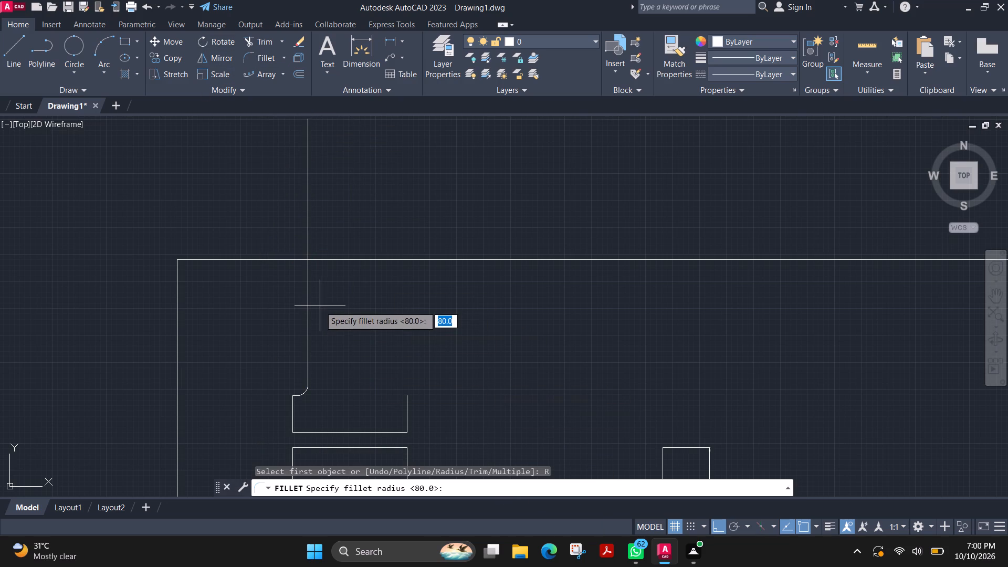
pyautogui.press('Return')
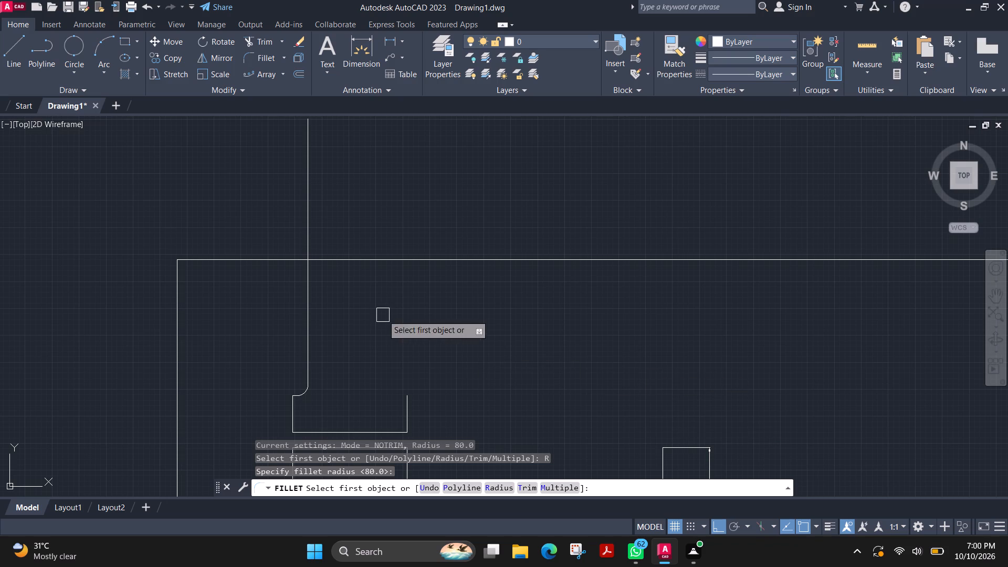
pyautogui.click(307, 321)
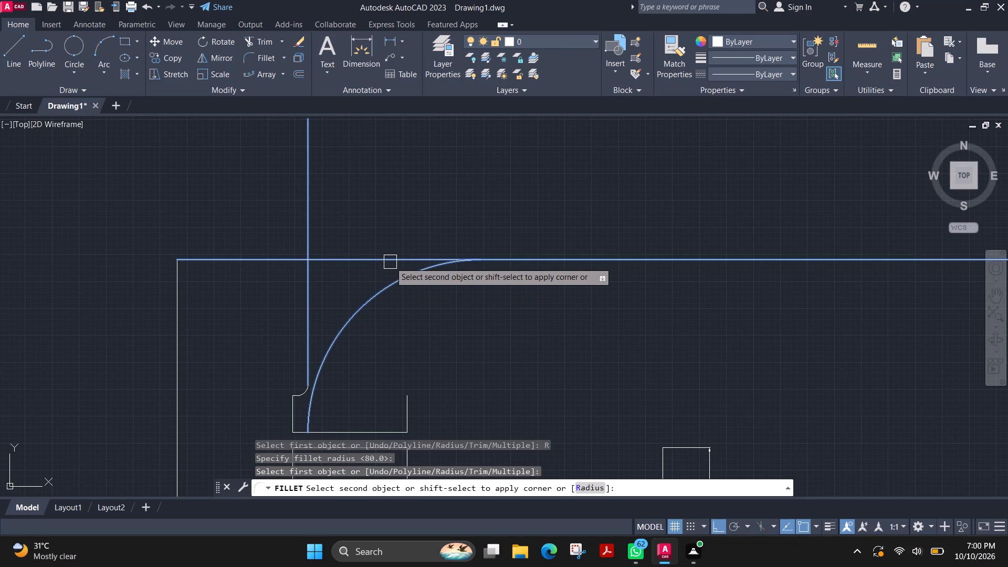
pyautogui.click(390, 262)
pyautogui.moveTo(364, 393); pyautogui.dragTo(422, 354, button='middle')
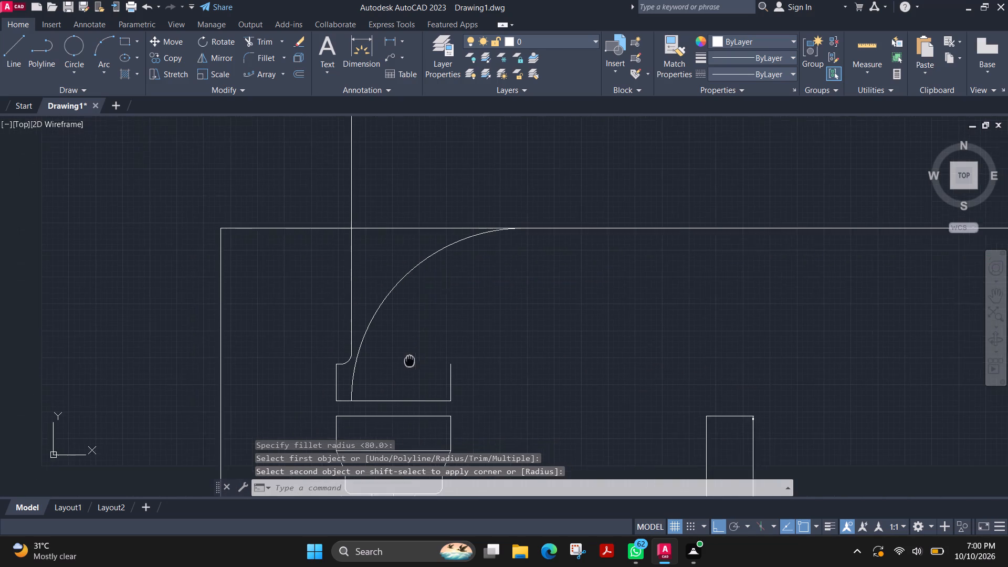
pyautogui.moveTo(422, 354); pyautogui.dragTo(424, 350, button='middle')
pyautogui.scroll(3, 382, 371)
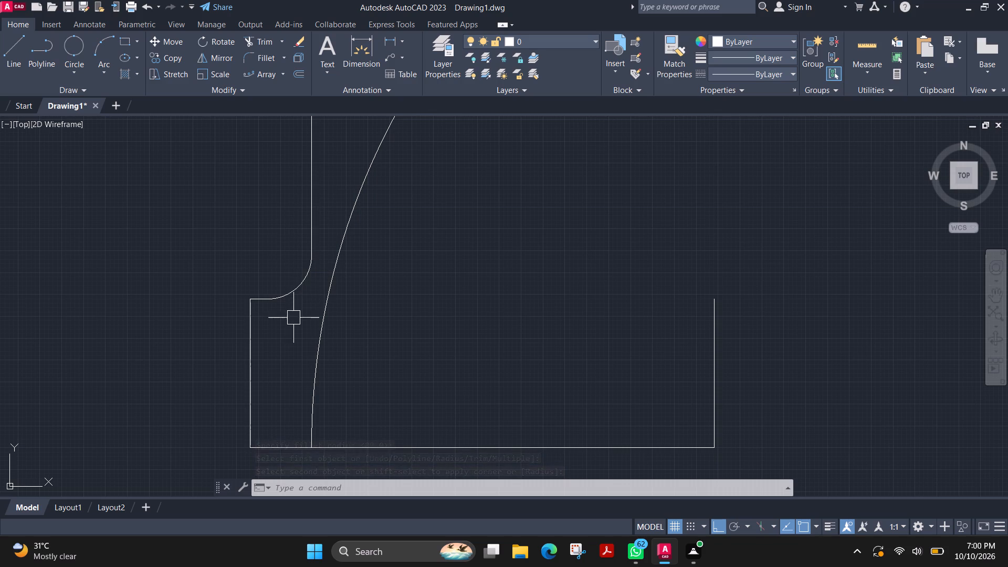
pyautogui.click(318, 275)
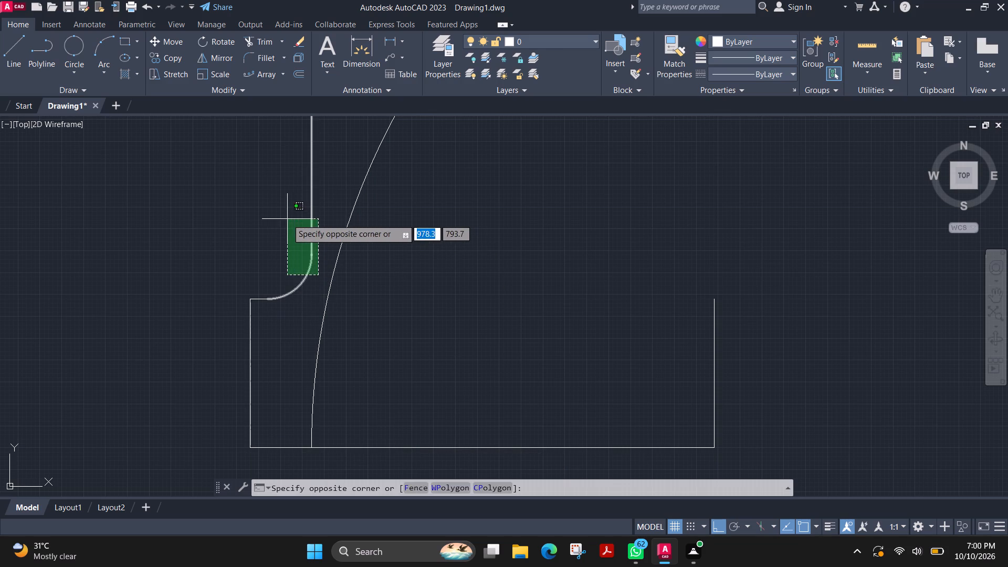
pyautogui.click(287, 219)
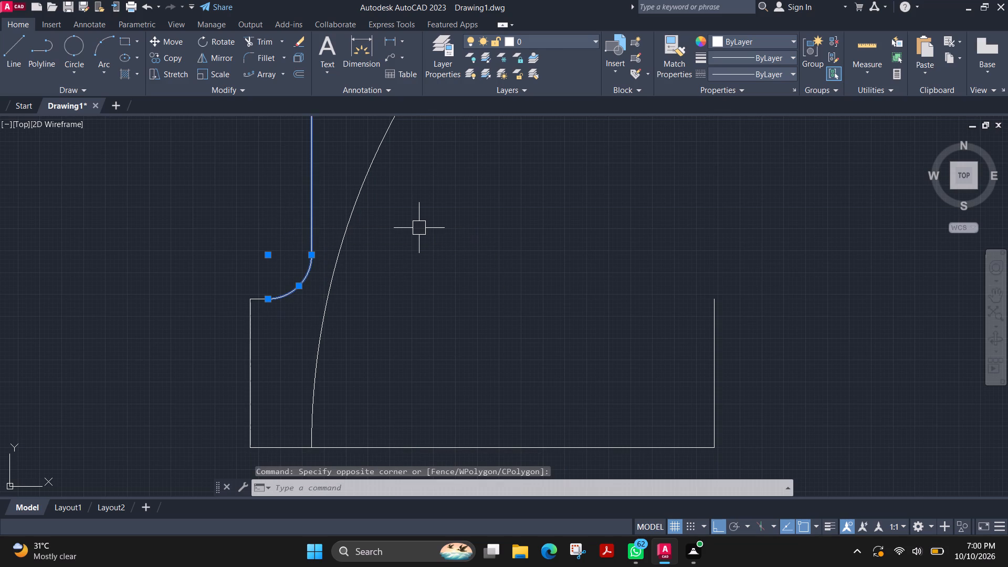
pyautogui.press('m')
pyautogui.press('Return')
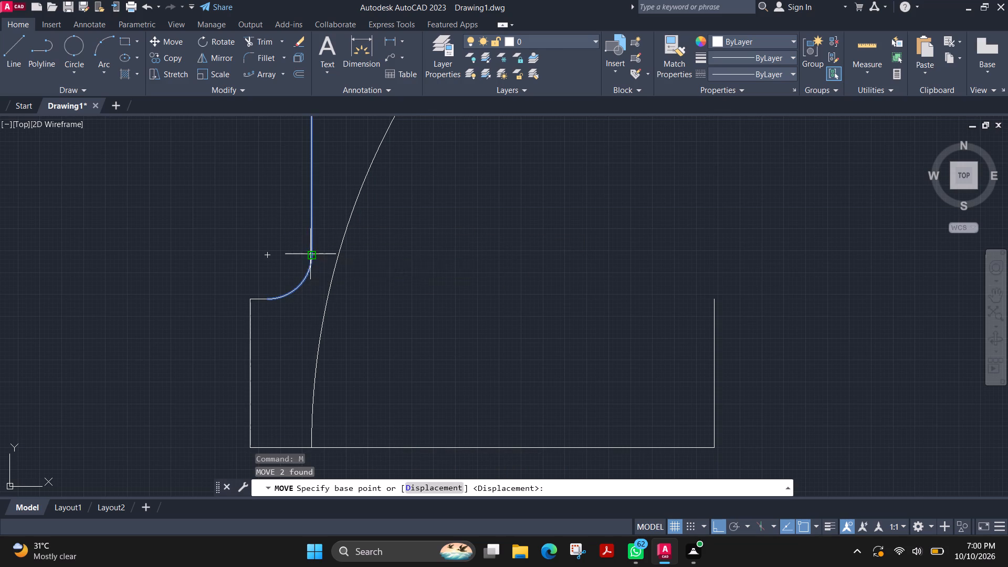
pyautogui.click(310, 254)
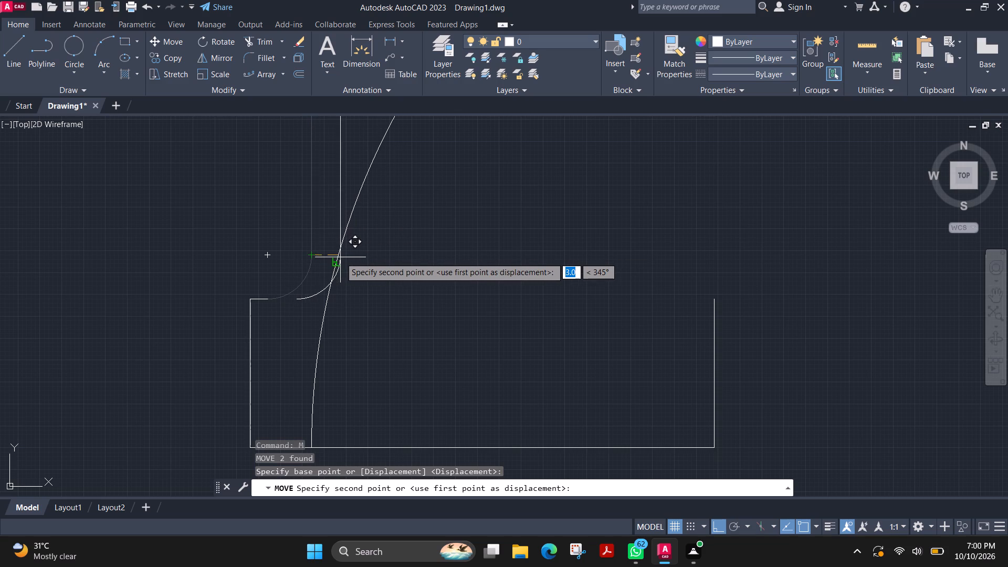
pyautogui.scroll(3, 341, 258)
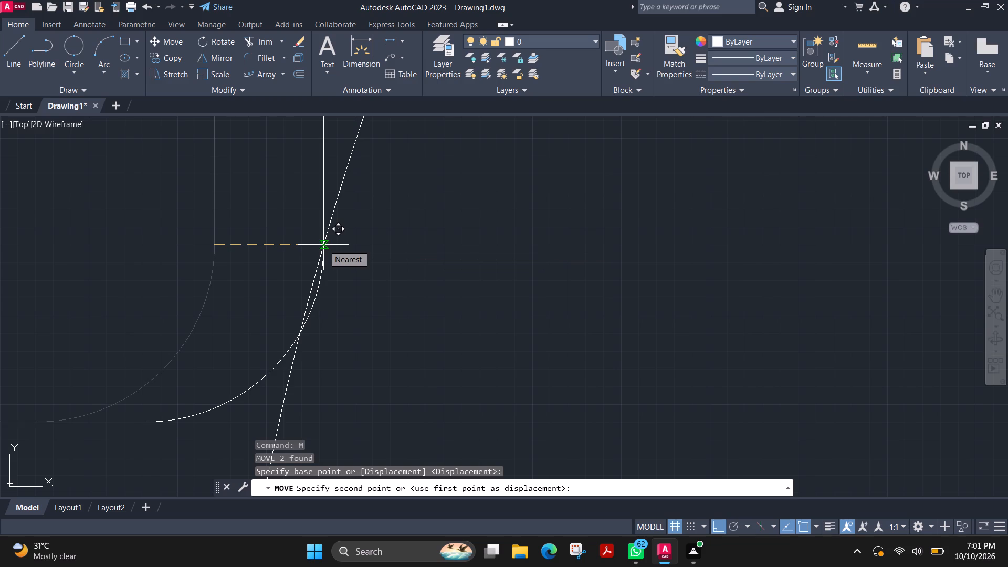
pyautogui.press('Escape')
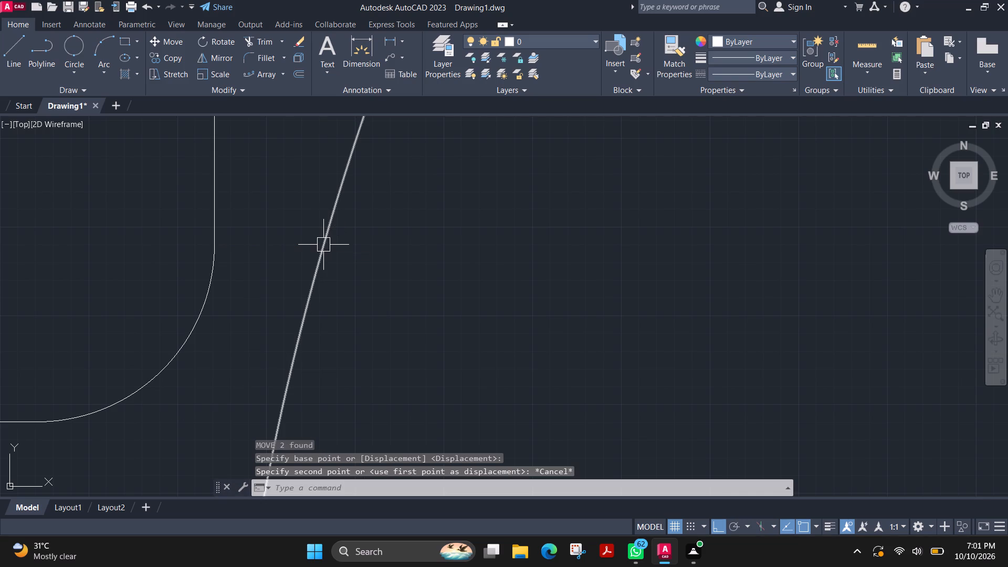
# Move the small fillet arc and the vertical line about 3 mm horizontally, bringing the arc's upper end onto the radius 80 arc.
pyautogui.moveTo(249, 308); pyautogui.dragTo(241, 306)
pyautogui.click(167, 223)
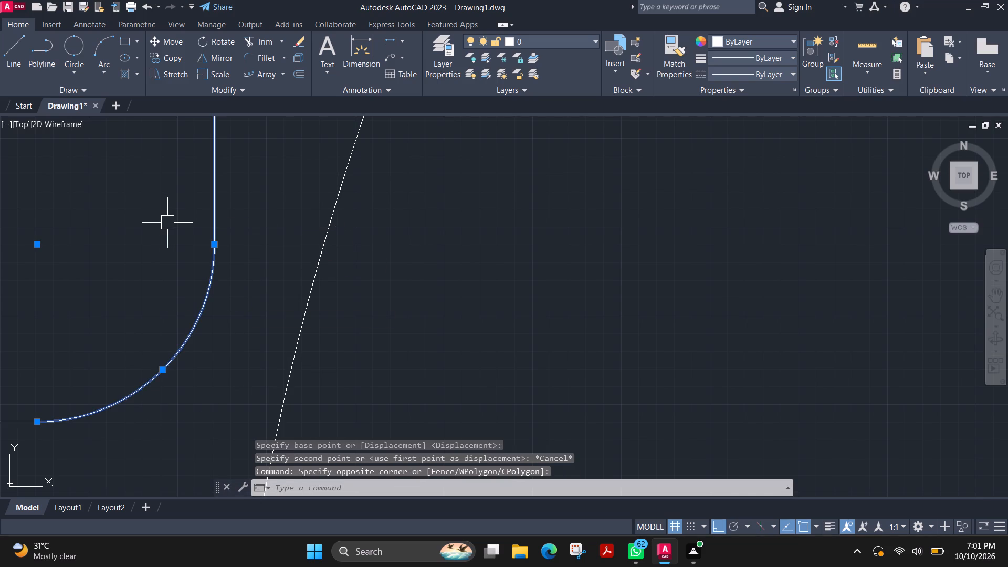
pyautogui.press('m')
pyautogui.press('Return')
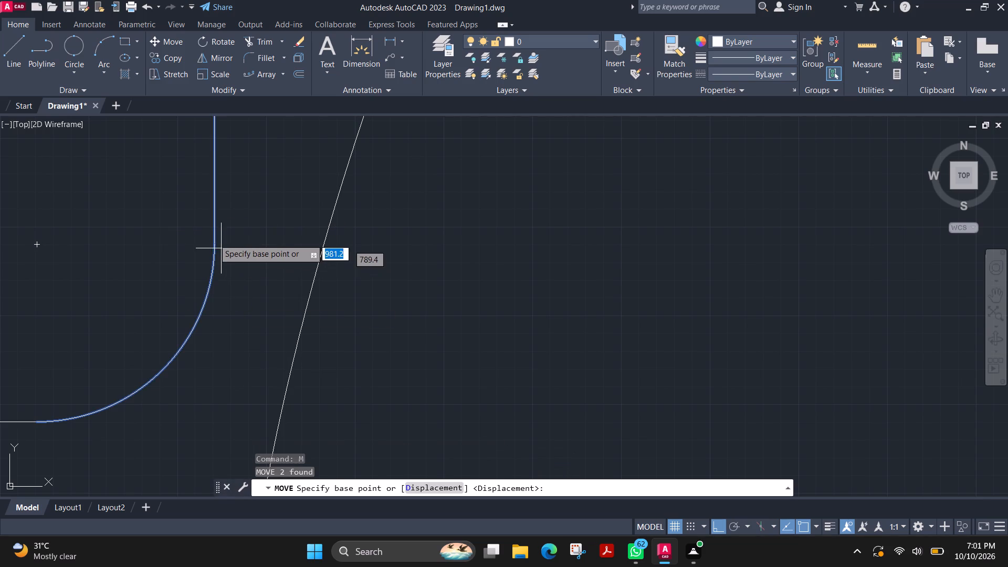
pyautogui.click(215, 244)
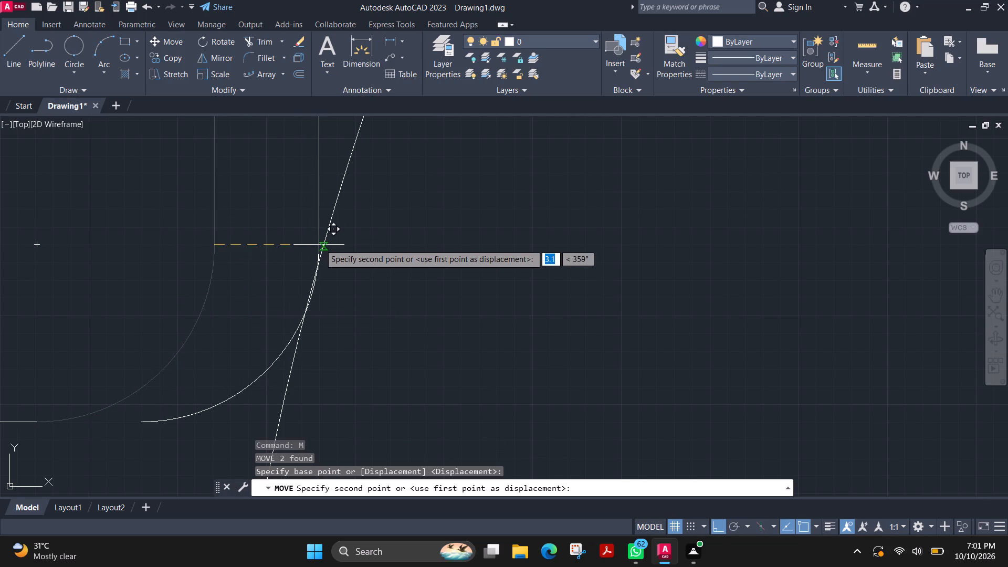
pyautogui.click(324, 244)
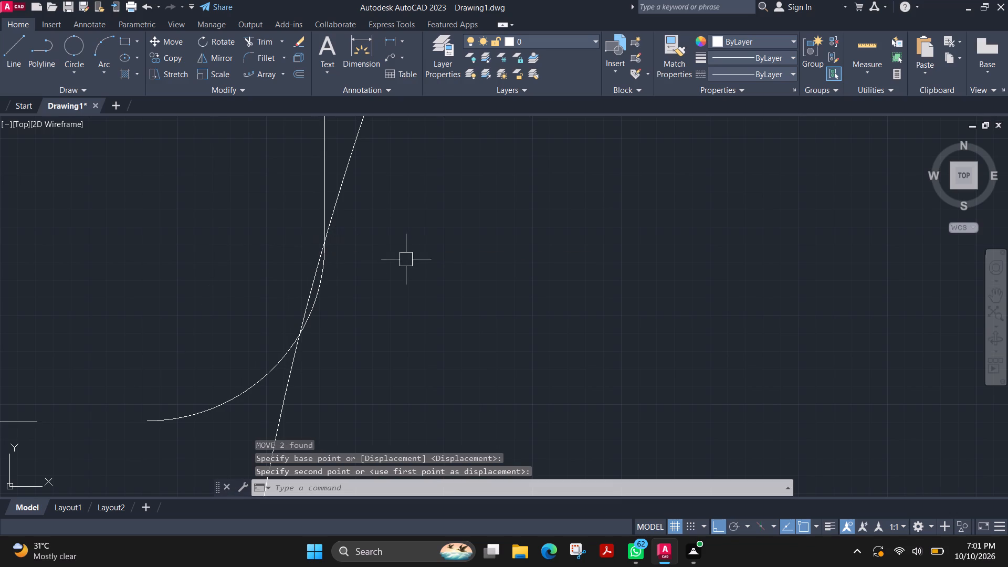
# Stretch the free end of the short horizontal edge above the cap to the small arc's lower end.
pyautogui.scroll(4, 320, 262)
pyautogui.scroll(-7, 320, 262)
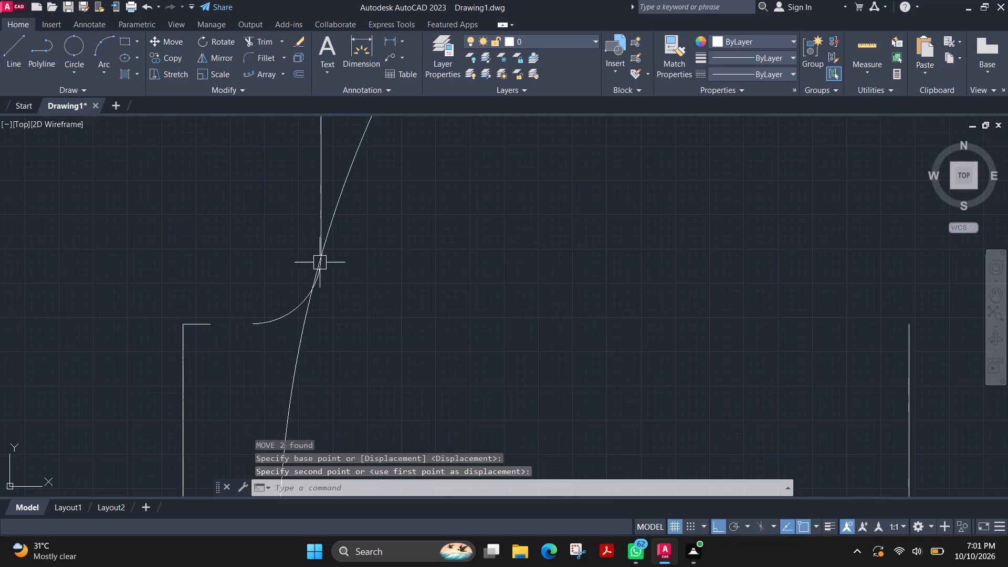
pyautogui.scroll(-2, 319, 264)
pyautogui.scroll(2, 295, 295)
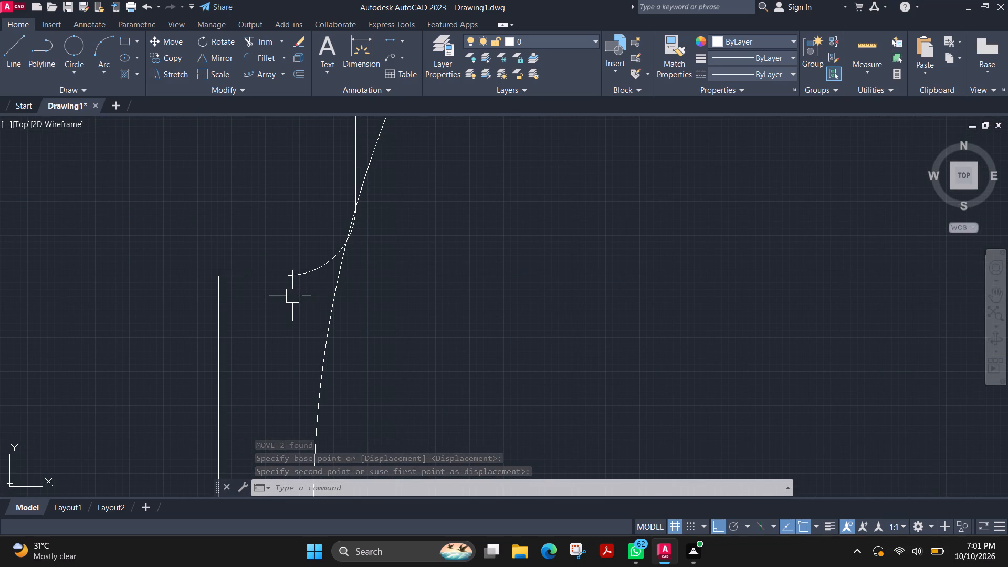
pyautogui.click(237, 279)
pyautogui.click(245, 278)
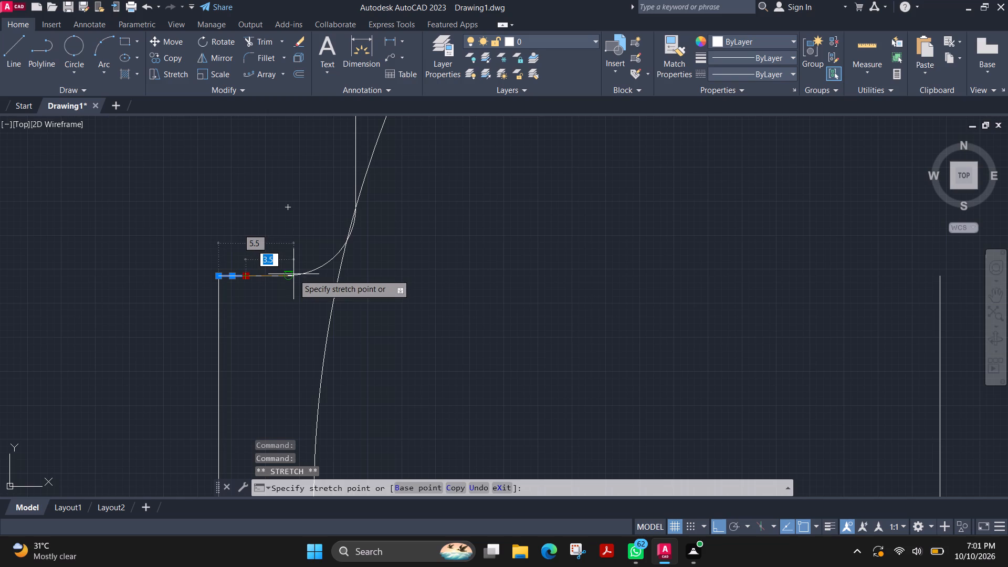
pyautogui.click(291, 275)
pyautogui.press('Escape')
# Delete the vertical line that rises from the small arc past the large outline's top edge.
pyautogui.scroll(-2, 419, 275)
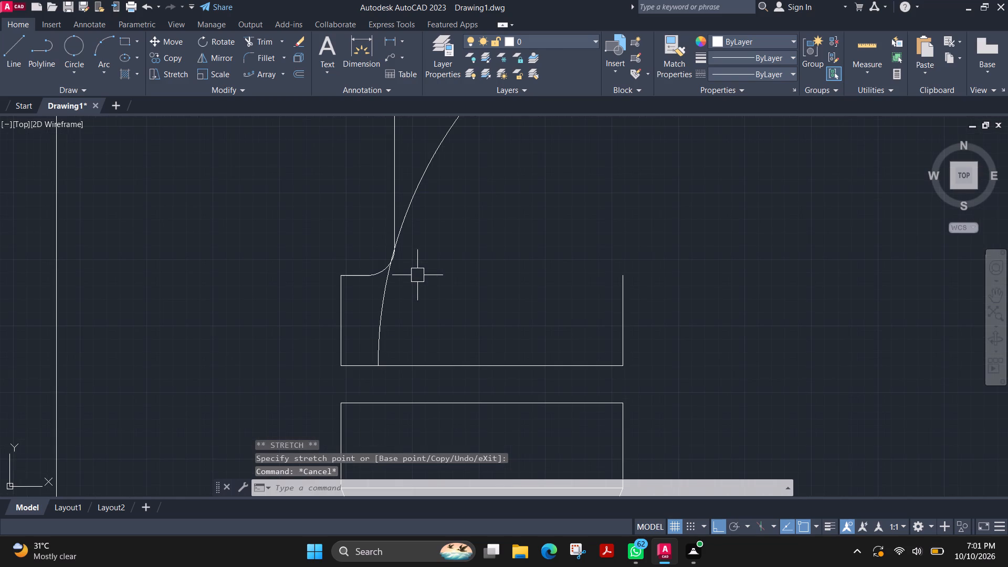
pyautogui.scroll(-4, 413, 295)
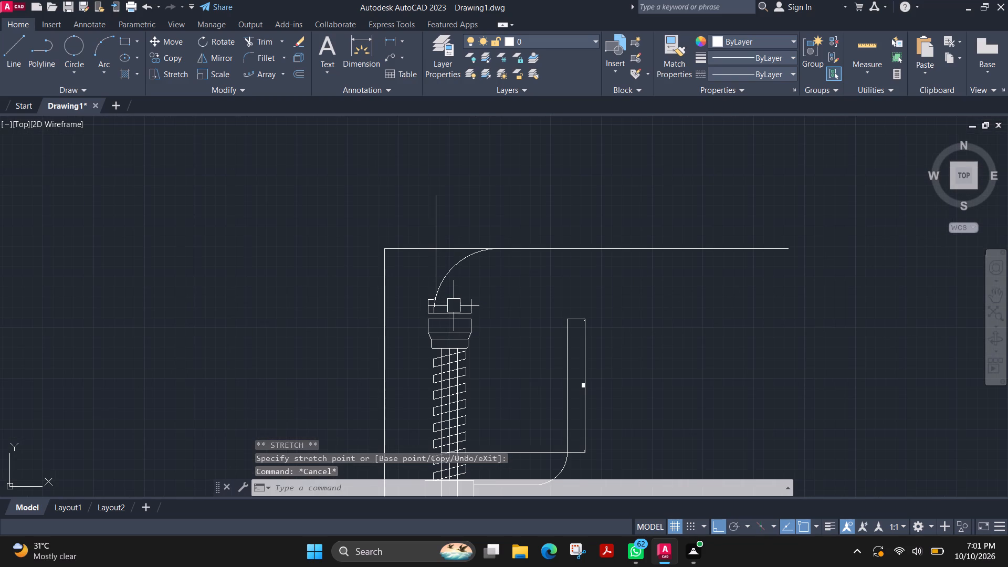
pyautogui.click(433, 261)
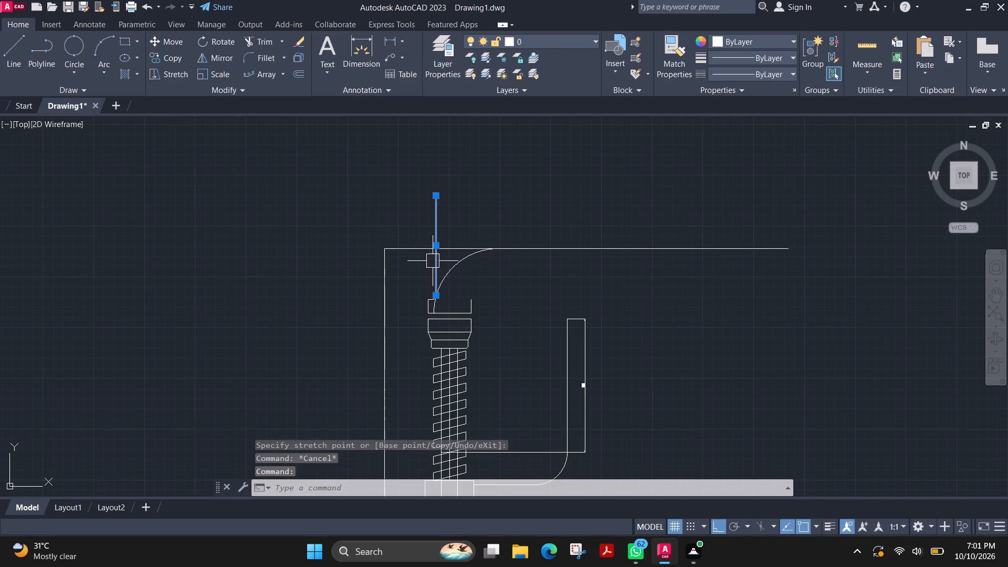
pyautogui.press('Delete')
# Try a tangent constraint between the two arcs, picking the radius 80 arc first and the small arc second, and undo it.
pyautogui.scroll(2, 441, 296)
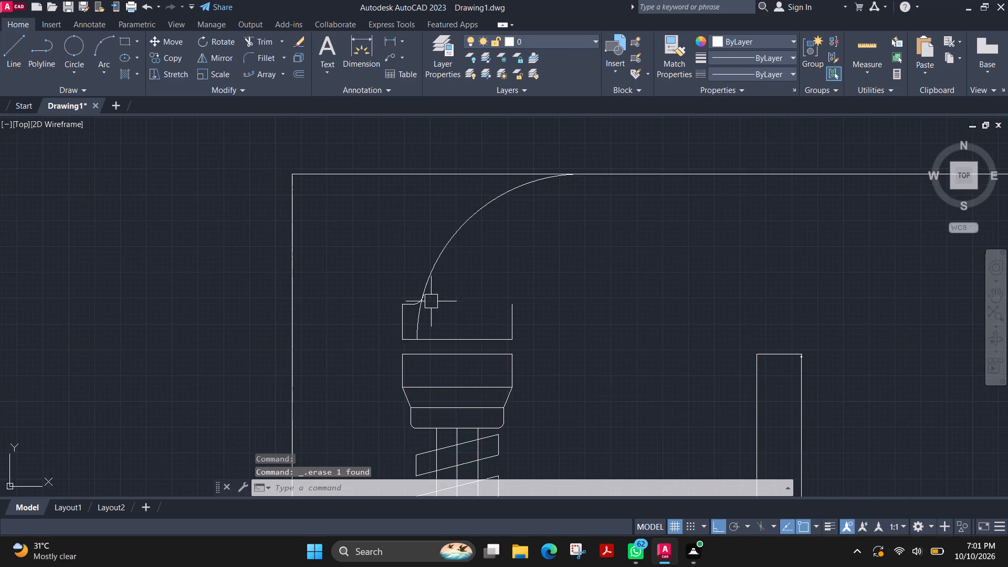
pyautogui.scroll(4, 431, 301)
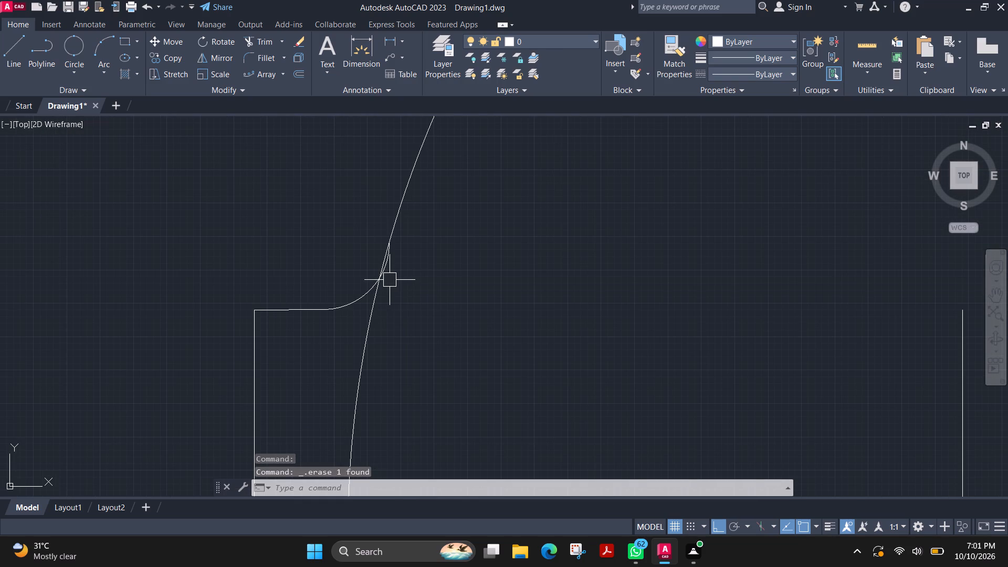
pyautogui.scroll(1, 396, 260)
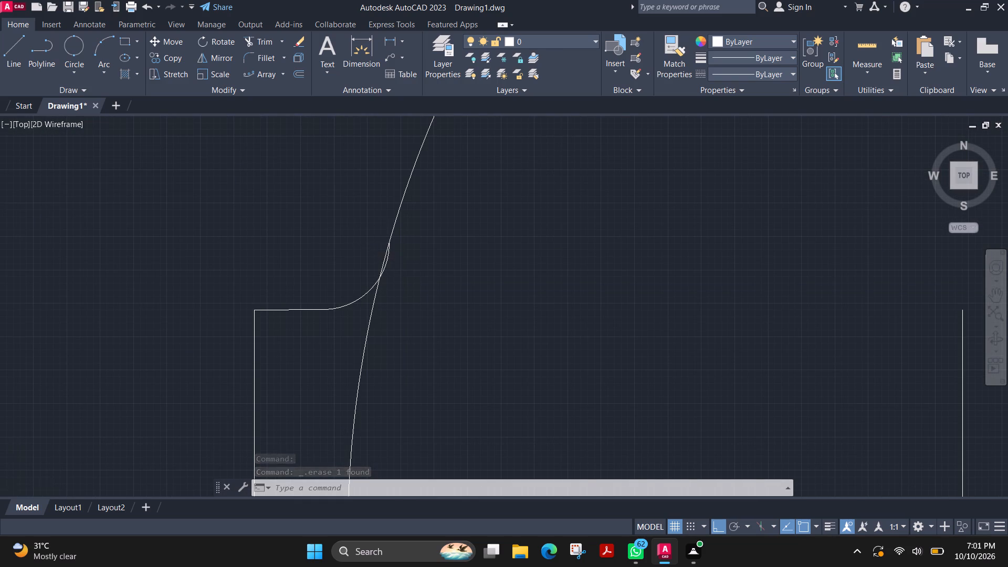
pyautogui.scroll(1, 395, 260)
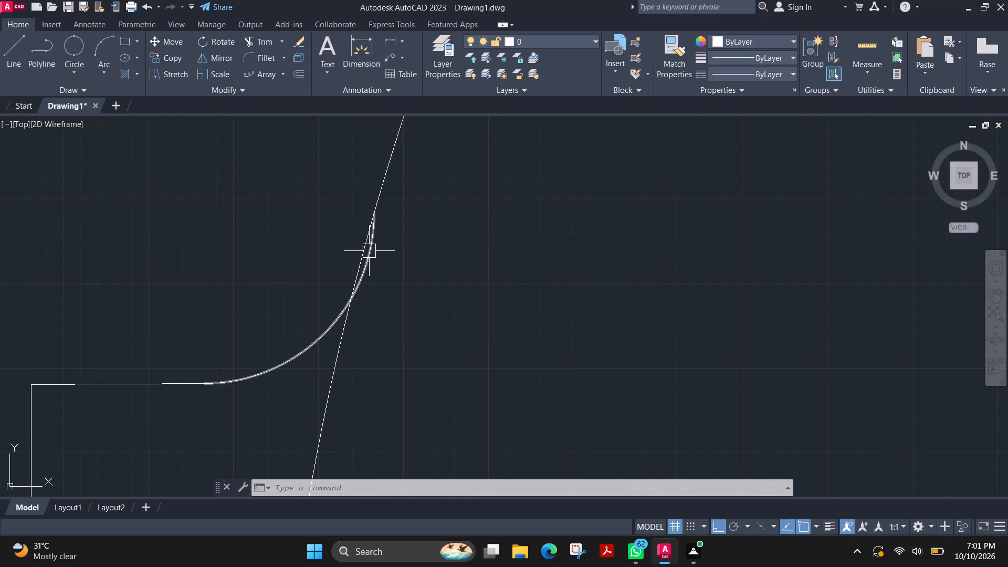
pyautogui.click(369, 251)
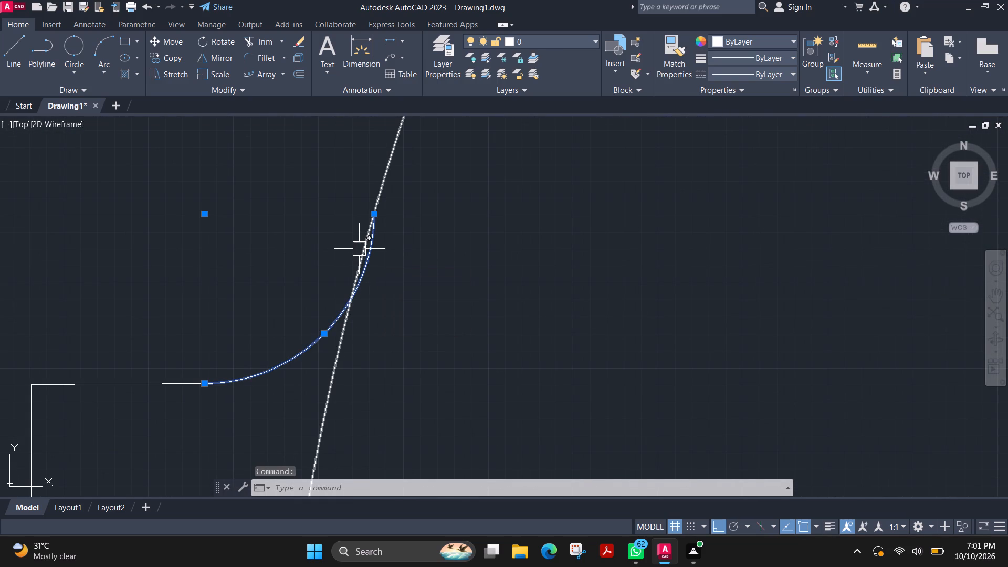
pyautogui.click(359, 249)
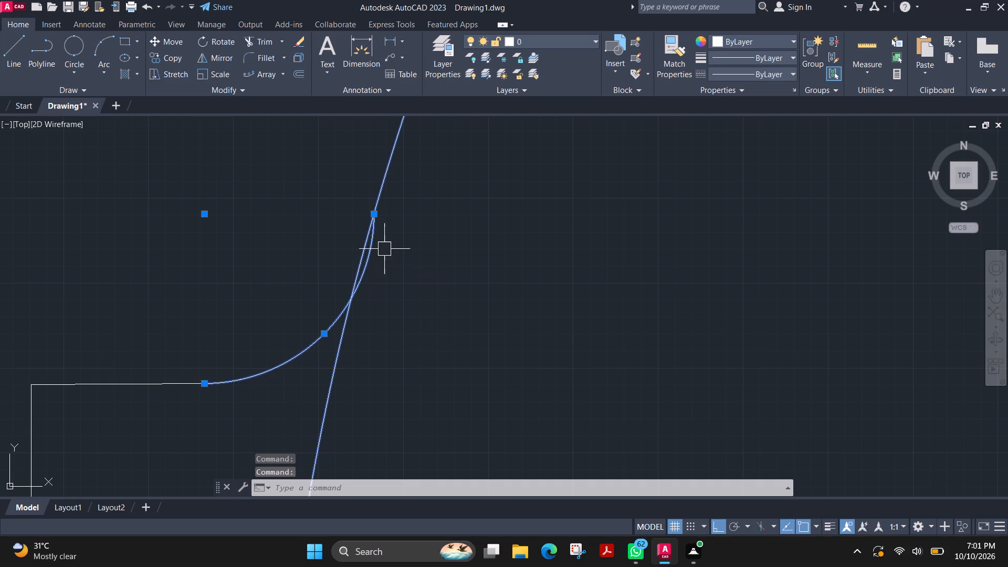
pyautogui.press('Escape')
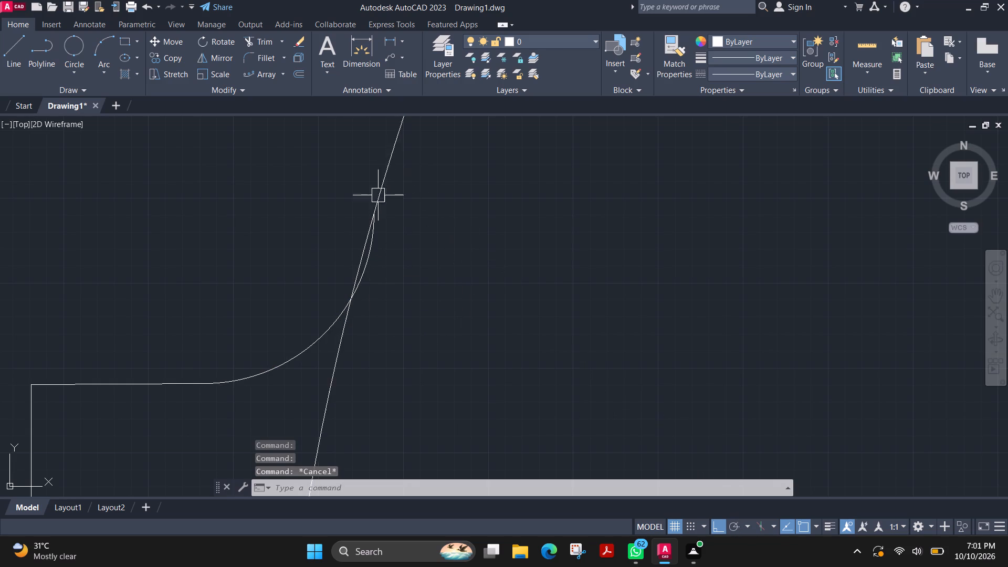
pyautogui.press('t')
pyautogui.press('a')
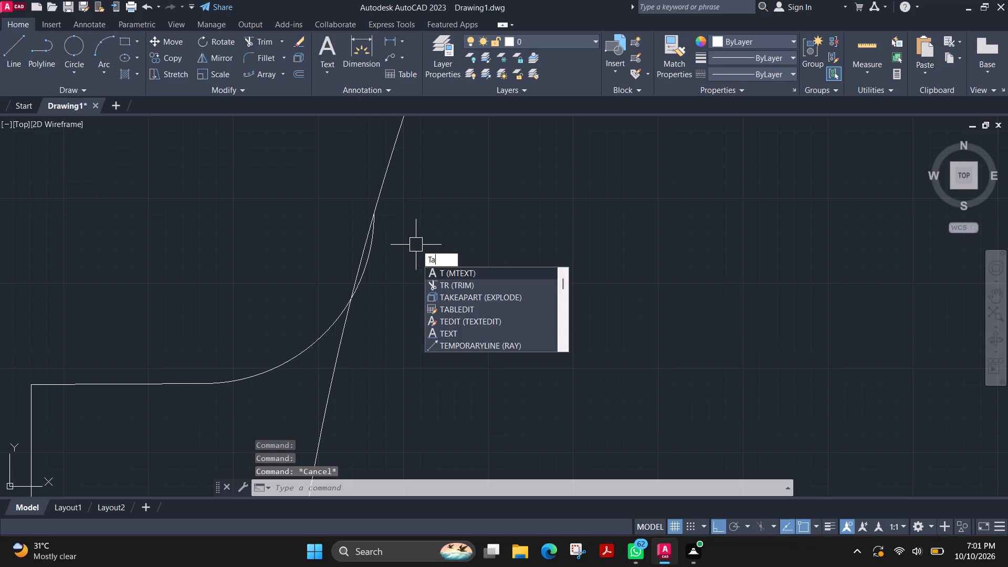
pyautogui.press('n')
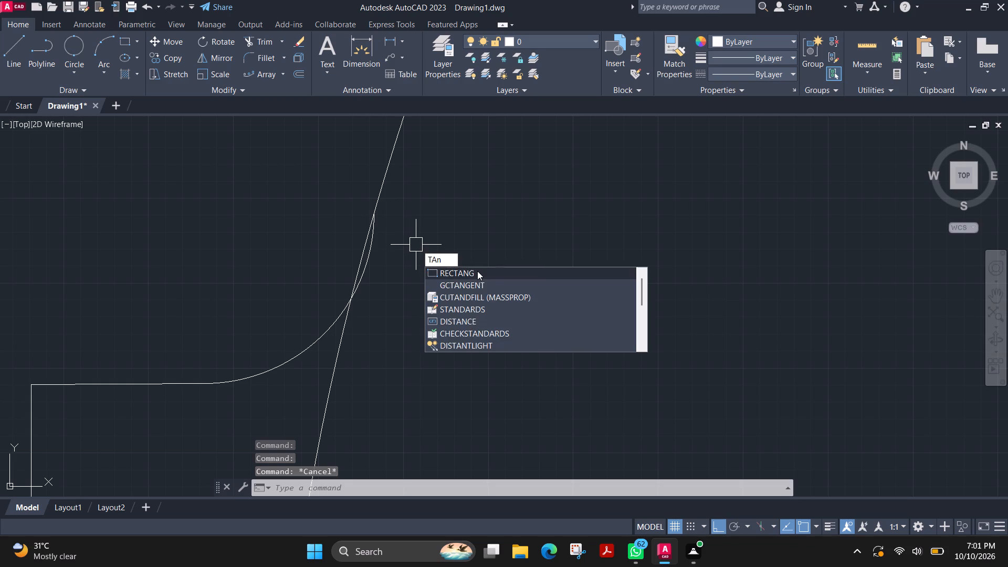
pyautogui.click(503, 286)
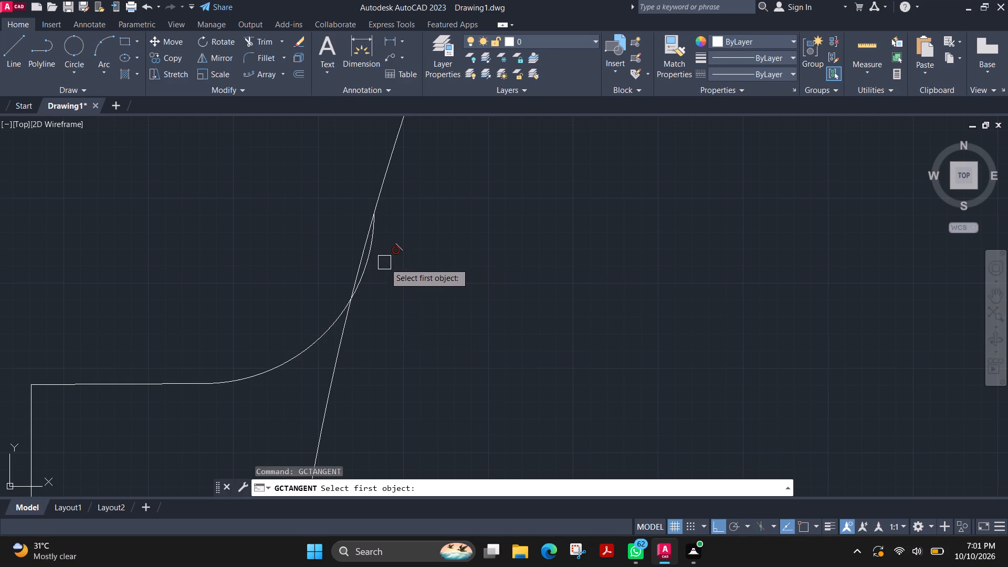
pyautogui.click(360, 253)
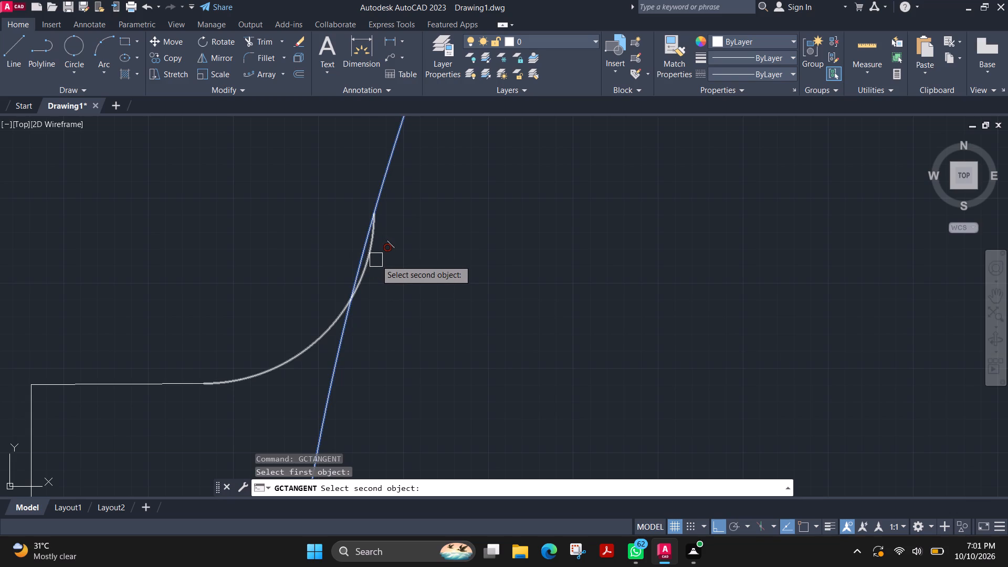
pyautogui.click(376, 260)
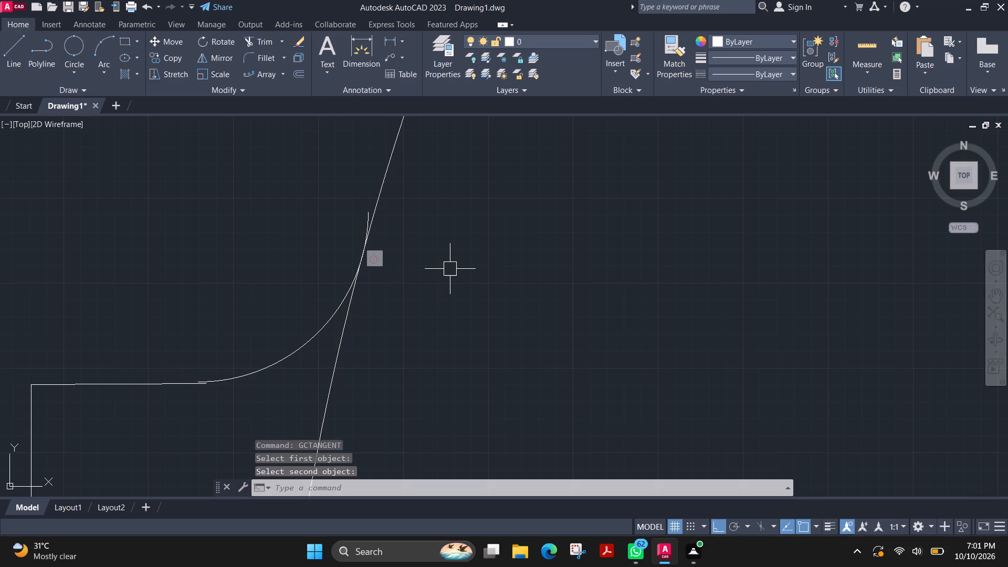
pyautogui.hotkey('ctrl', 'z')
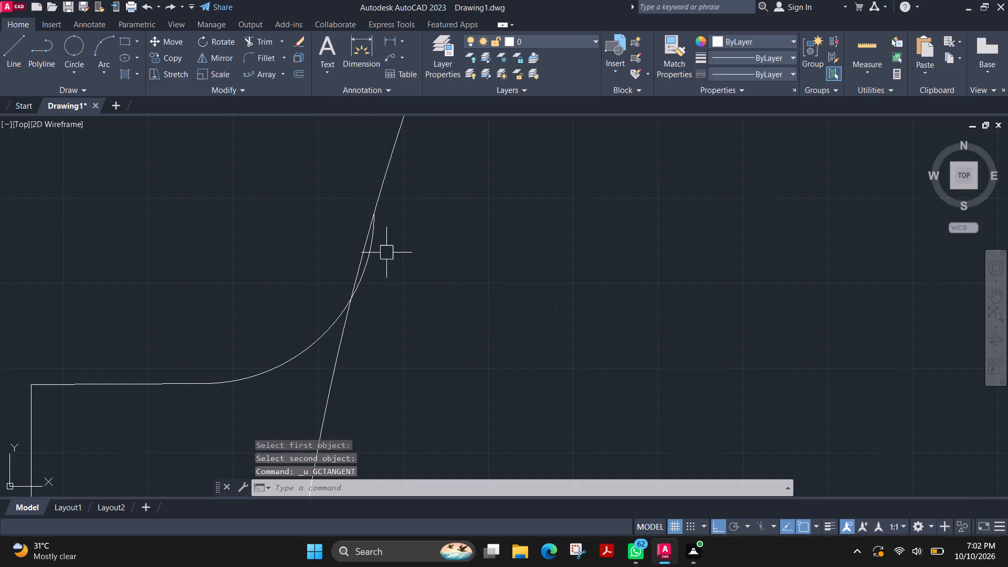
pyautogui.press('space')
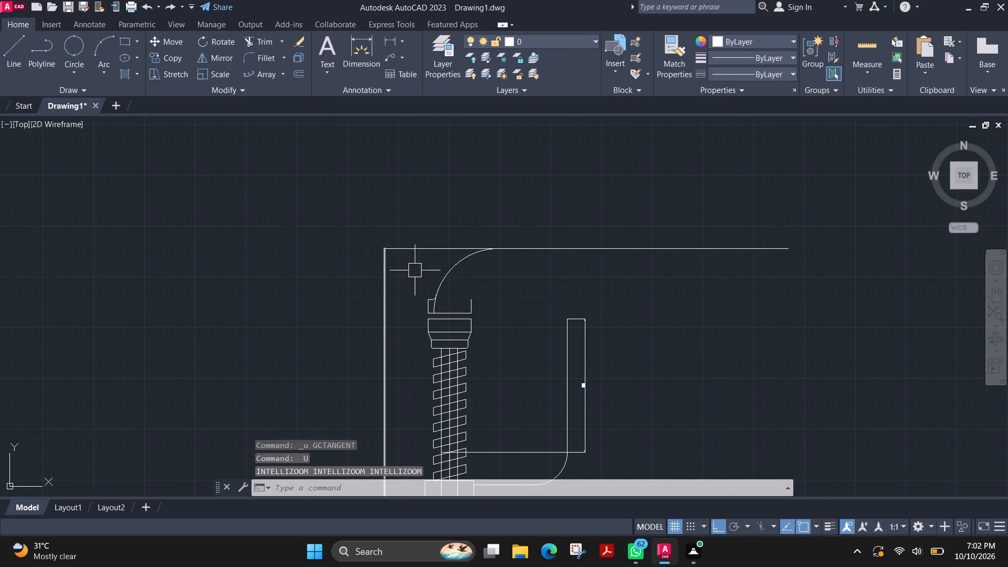
# Apply a tangent constraint between the arcs, picking the small arc first and the radius 80 arc second.
pyautogui.scroll(5, 444, 292)
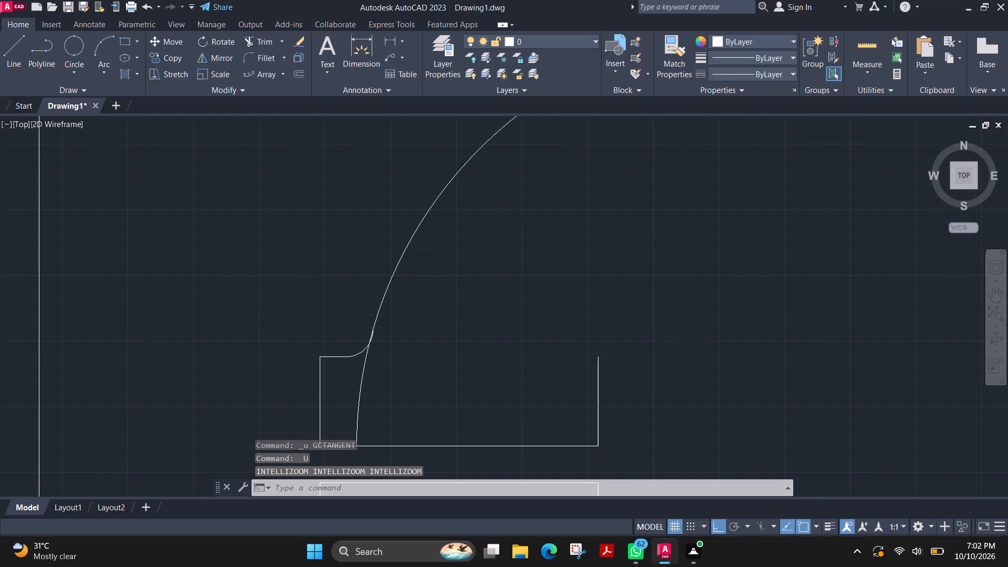
pyautogui.press('g')
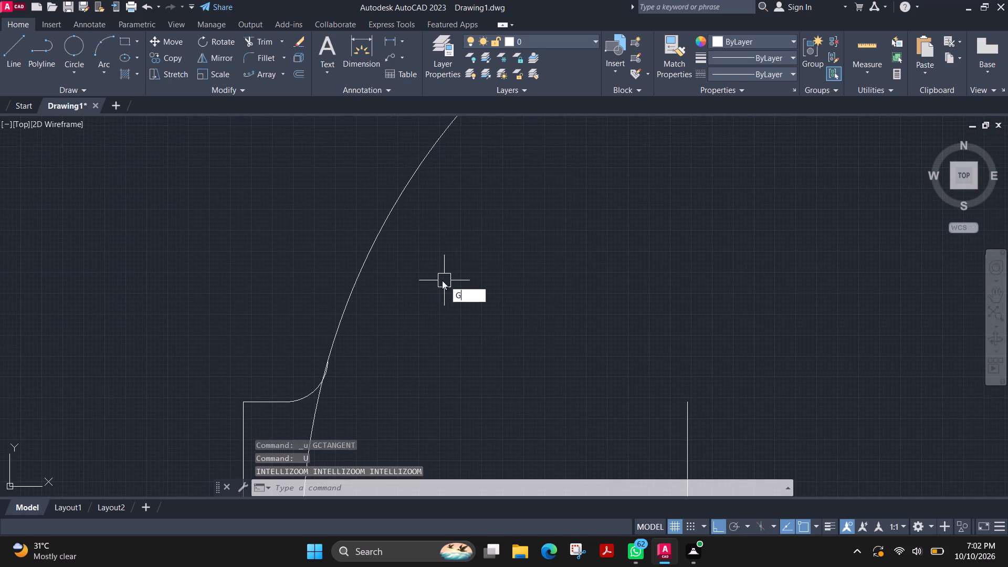
pyautogui.click(492, 324)
pyautogui.scroll(3, 345, 364)
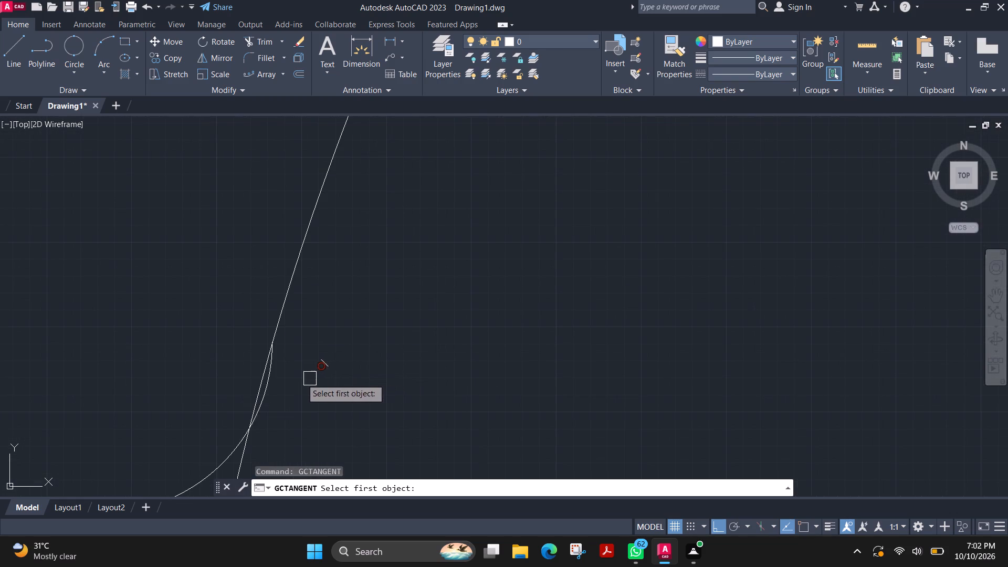
pyautogui.click(271, 390)
pyautogui.click(278, 320)
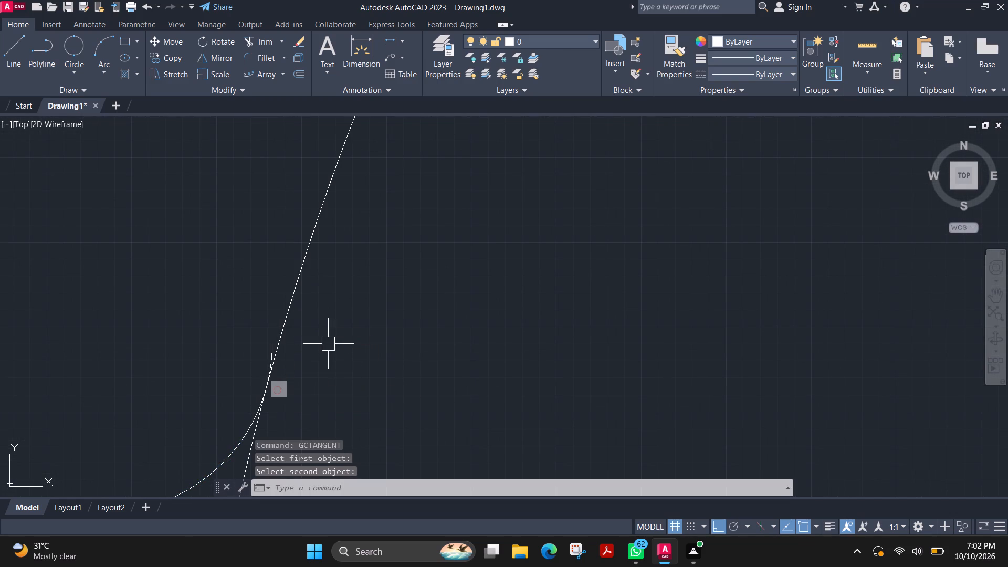
# Trim the small arc's excess above the tangent point and the radius 80 arc's tail below it.
pyautogui.scroll(-2, 330, 347)
pyautogui.scroll(-1, 363, 392)
pyautogui.moveTo(358, 392); pyautogui.dragTo(363, 292, button='middle')
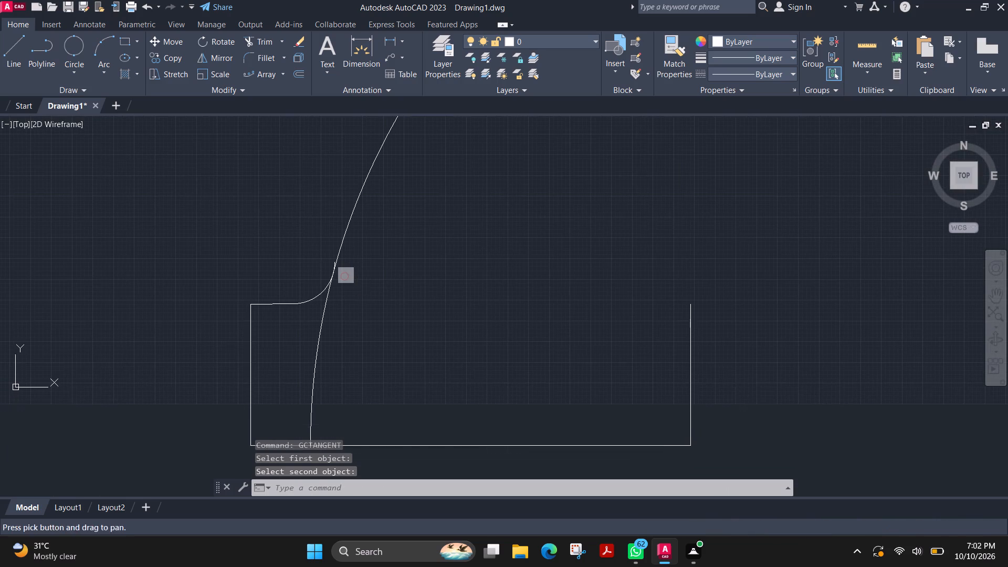
pyautogui.scroll(3, 333, 285)
pyautogui.scroll(2, 299, 224)
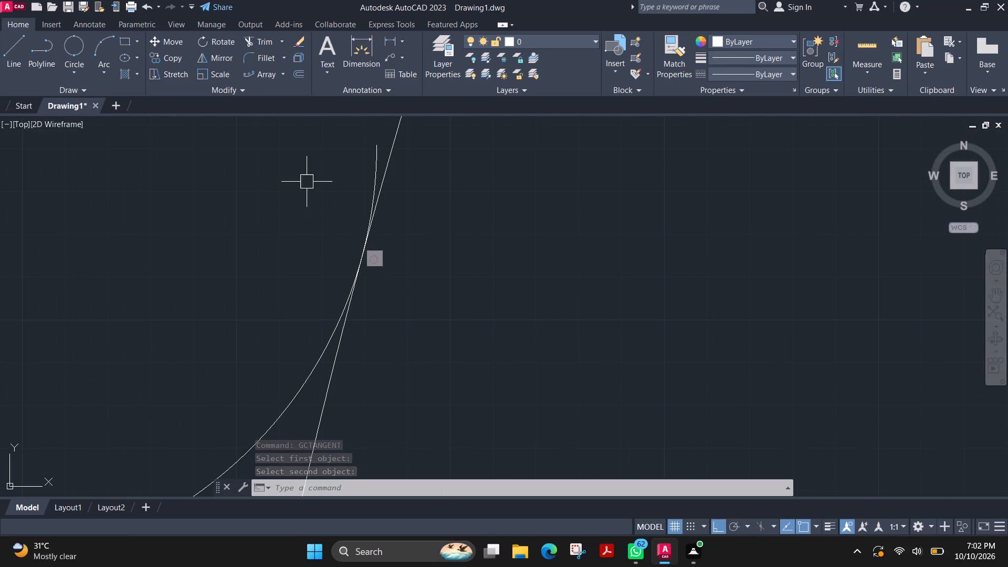
pyautogui.click(257, 42)
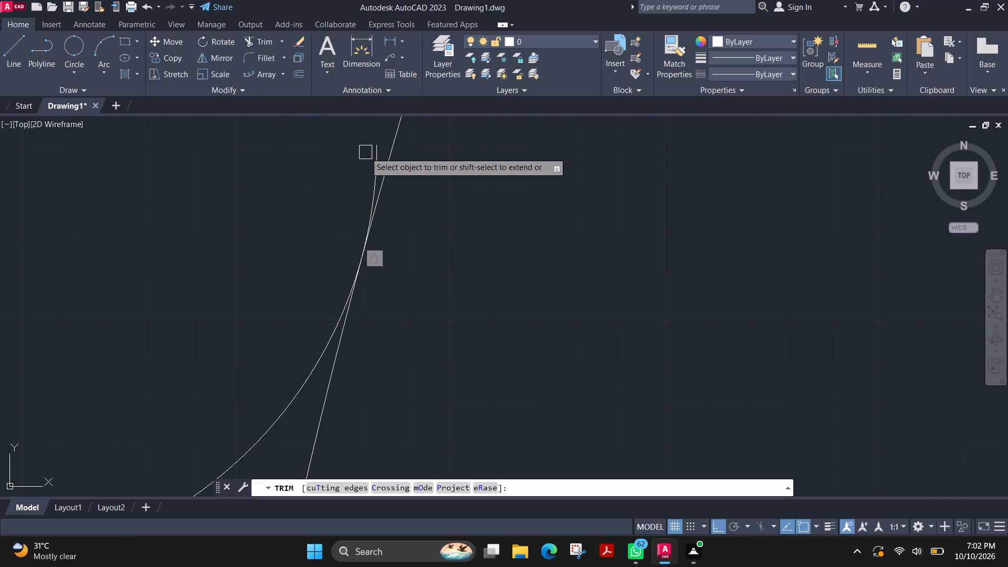
pyautogui.click(370, 154)
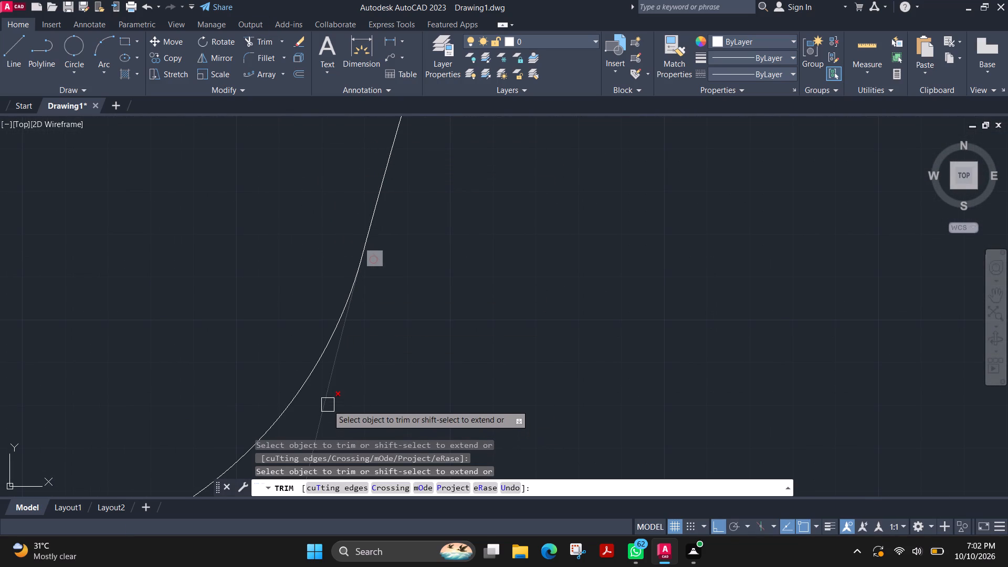
pyautogui.click(328, 405)
pyautogui.scroll(-3, 414, 342)
pyautogui.moveTo(430, 358); pyautogui.dragTo(418, 253, button='middle')
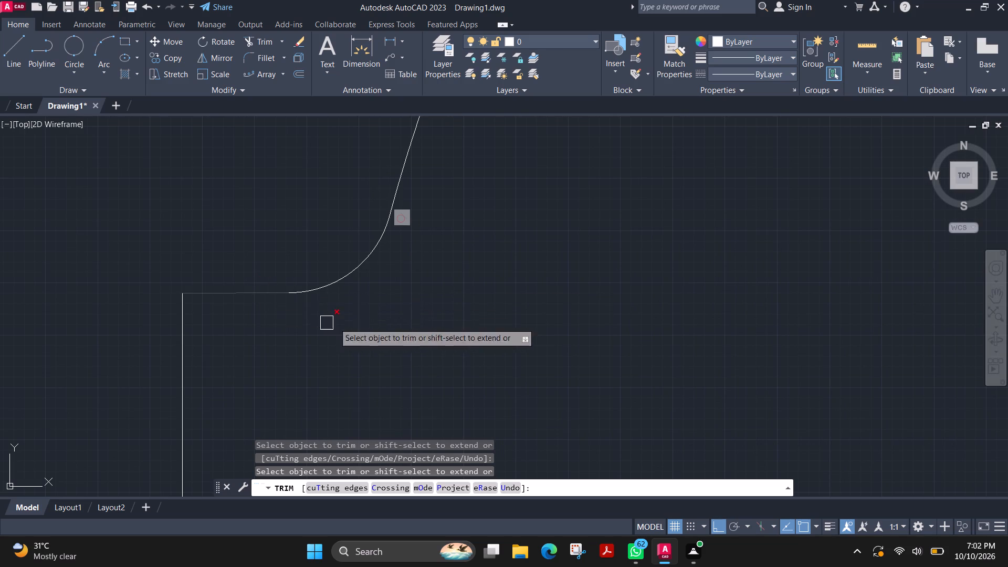
pyautogui.scroll(-4, 383, 316)
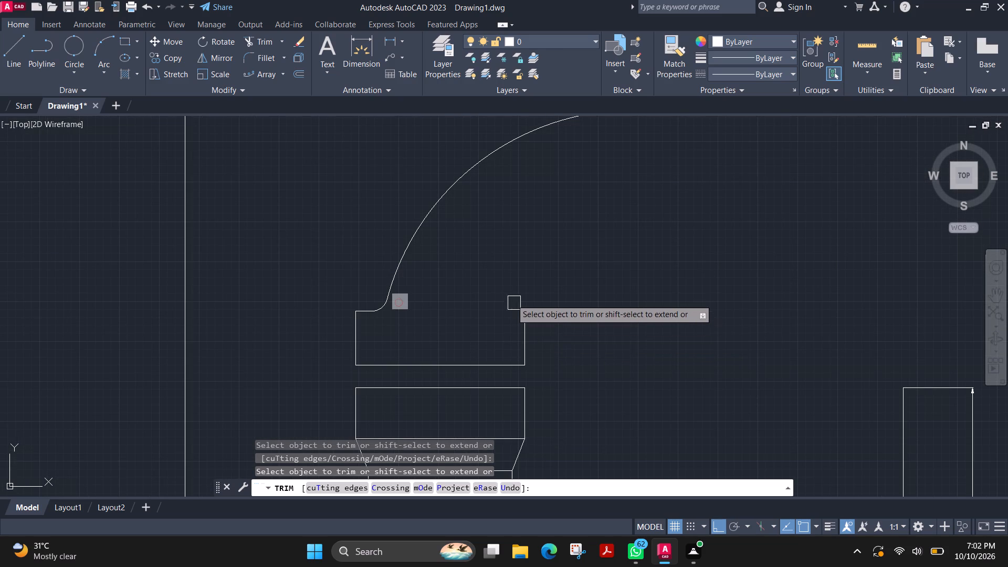
pyautogui.moveTo(502, 257); pyautogui.dragTo(384, 324, button='middle')
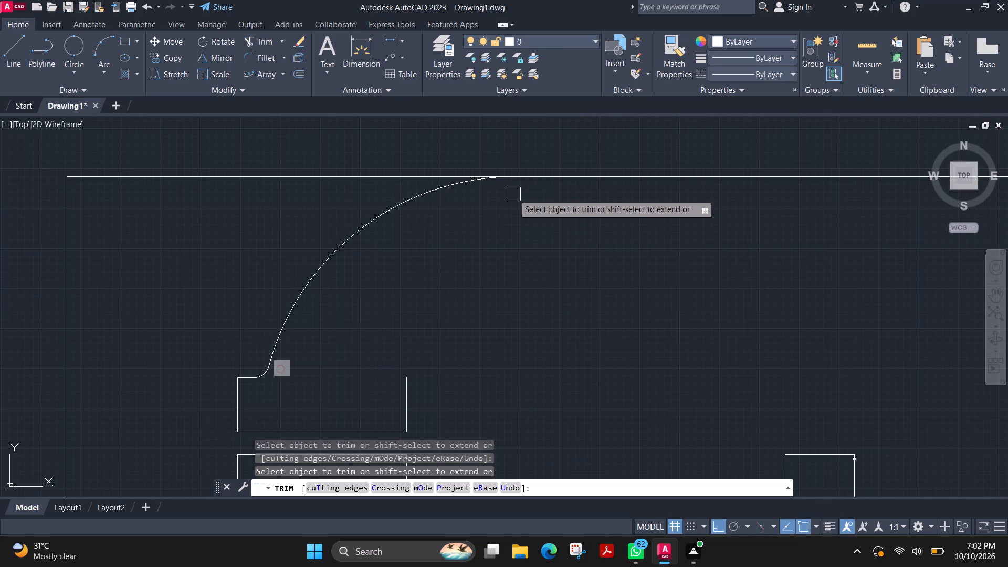
pyautogui.press('Escape')
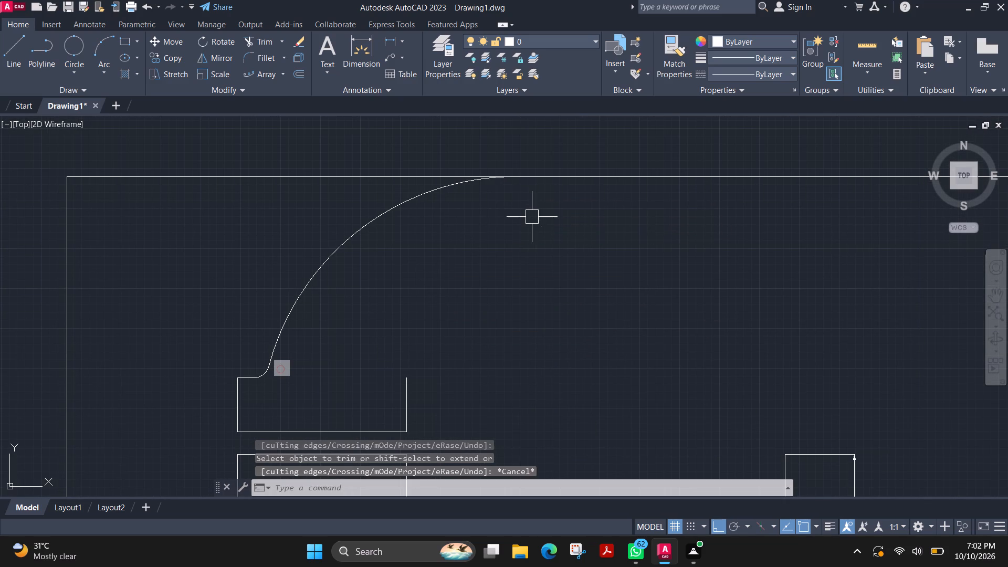
pyautogui.scroll(-1, 531, 229)
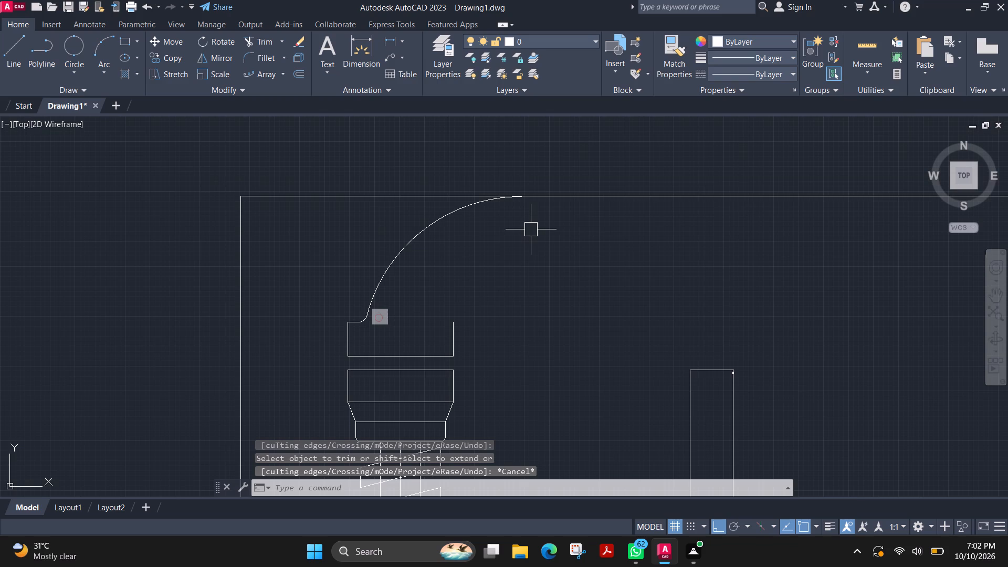
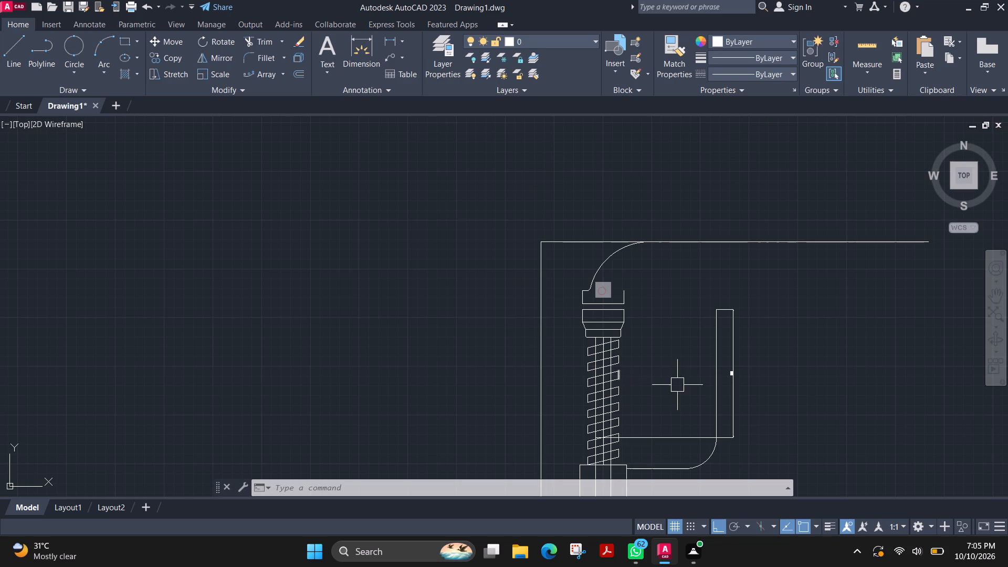
# Draw a horizontal line rightward from the upright arm's inner vertical edge in consecutive segments of 60, 7, 7 and 5.
pyautogui.scroll(-1, 674, 388)
pyautogui.moveTo(671, 388); pyautogui.dragTo(610, 262, button='middle')
pyautogui.scroll(2, 563, 327)
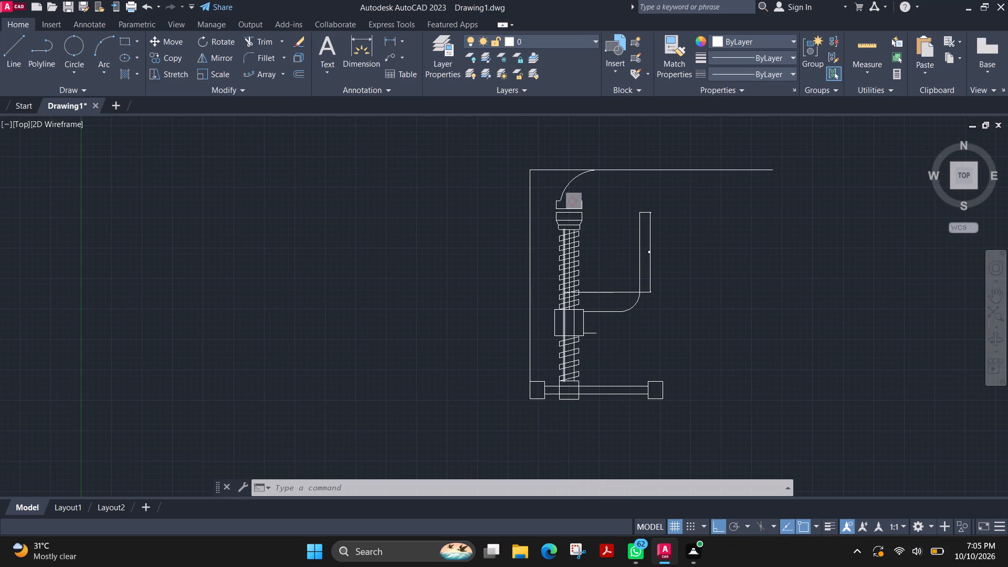
pyautogui.scroll(1, 563, 327)
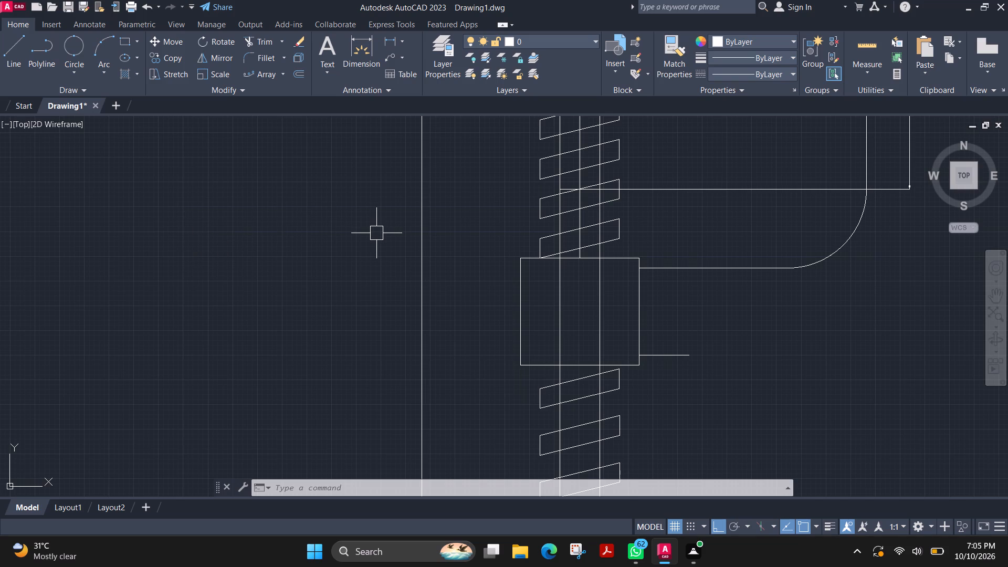
pyautogui.scroll(-1, 782, 246)
pyautogui.moveTo(791, 241); pyautogui.dragTo(173, 461, button='middle')
pyautogui.moveTo(214, 377); pyautogui.dragTo(311, 321, button='middle')
pyautogui.scroll(1, 312, 312)
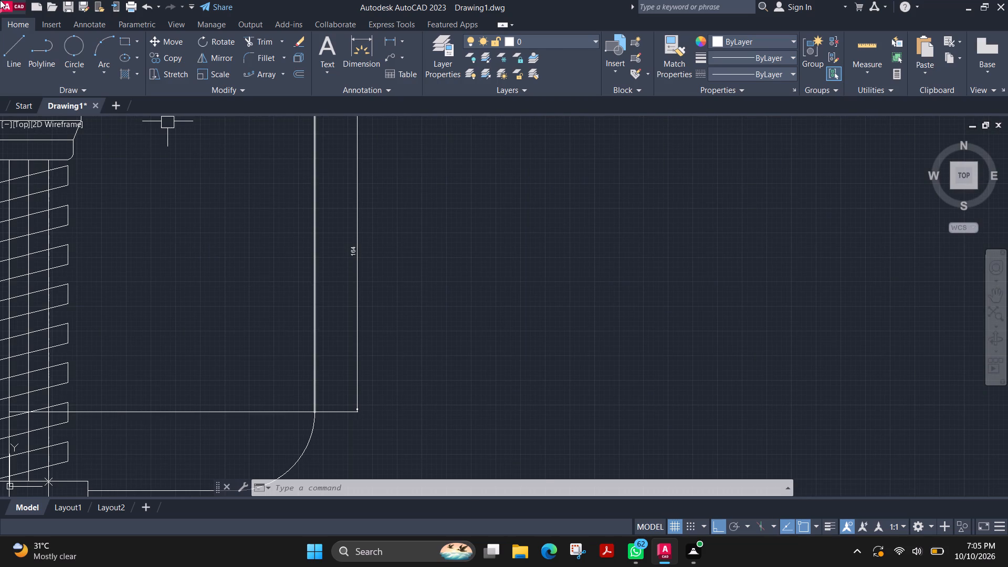
pyautogui.click(9, 50)
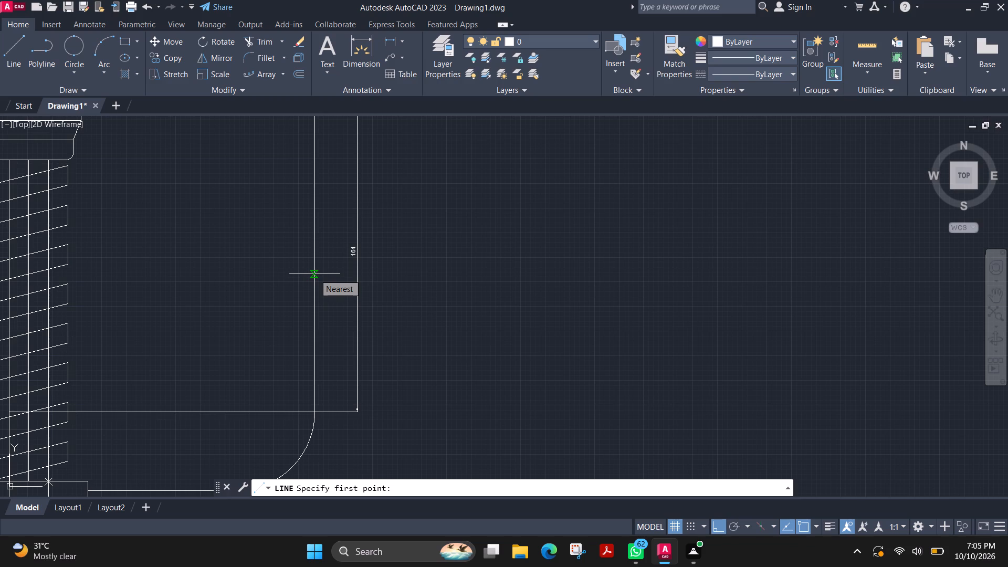
pyautogui.click(314, 274)
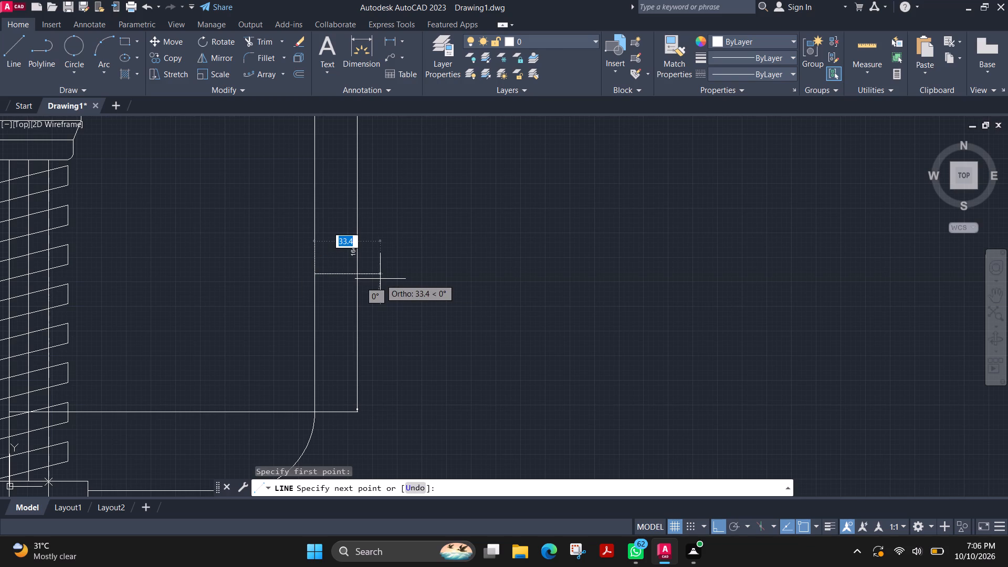
pyautogui.write('60')
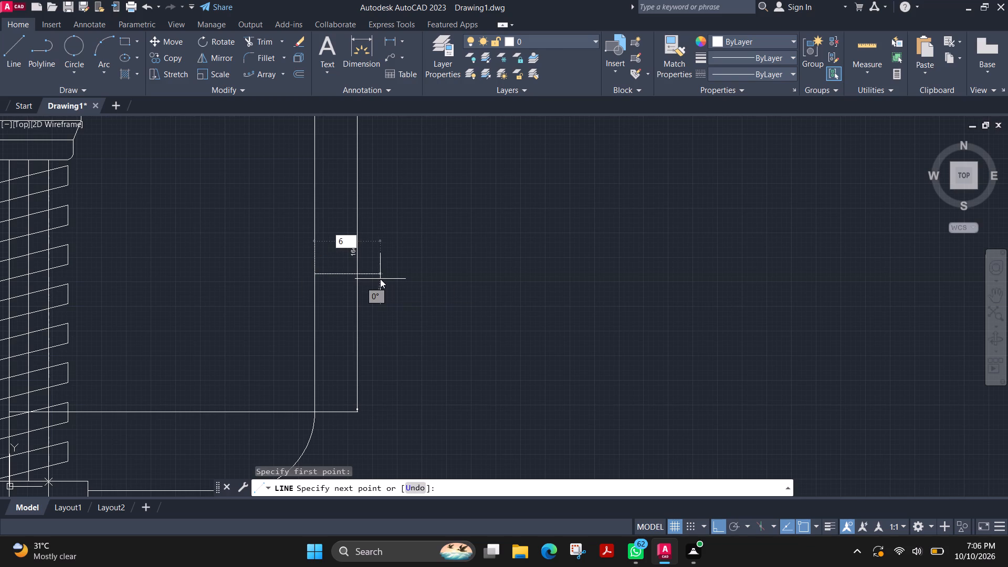
pyautogui.press('Return')
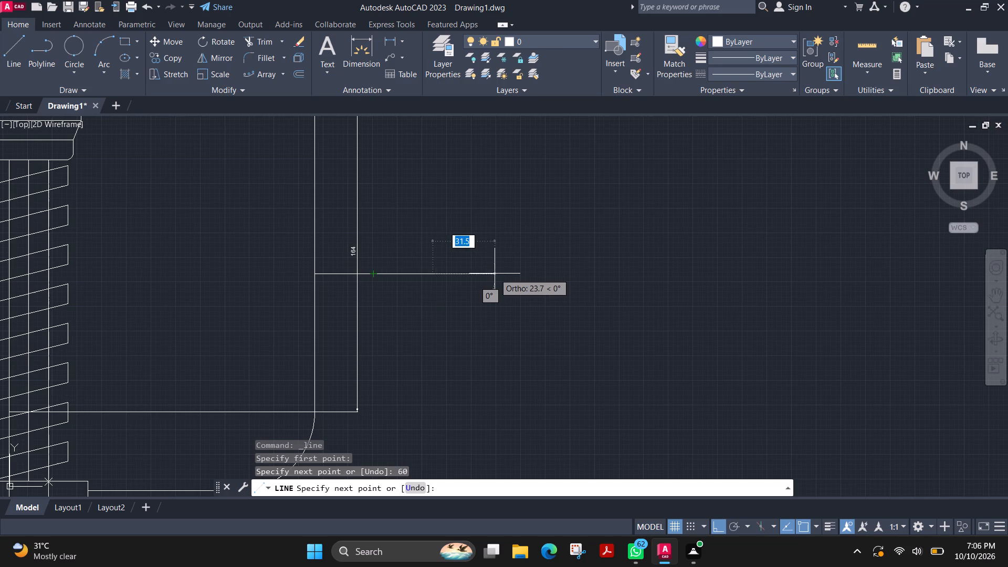
pyautogui.press('7')
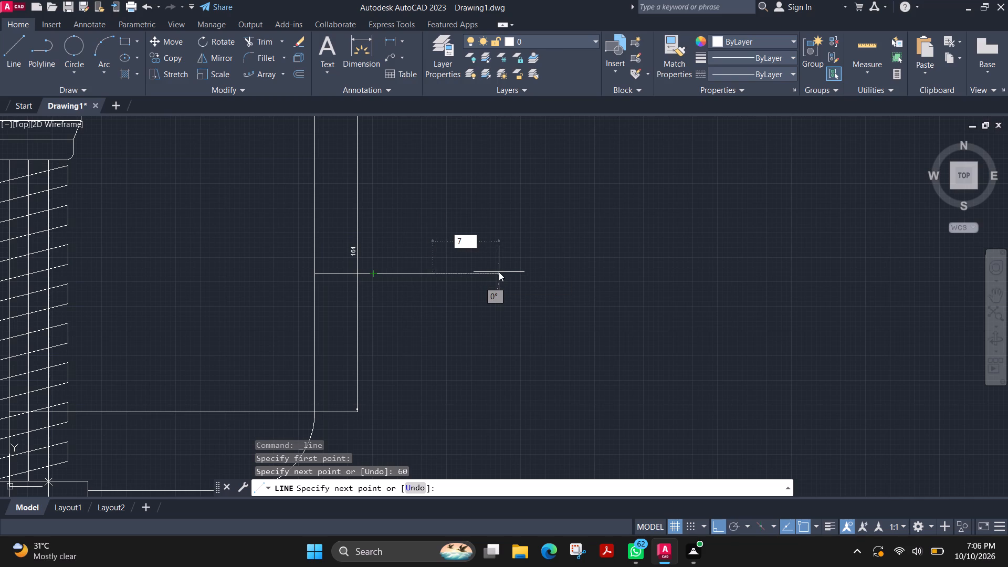
pyautogui.press('Return')
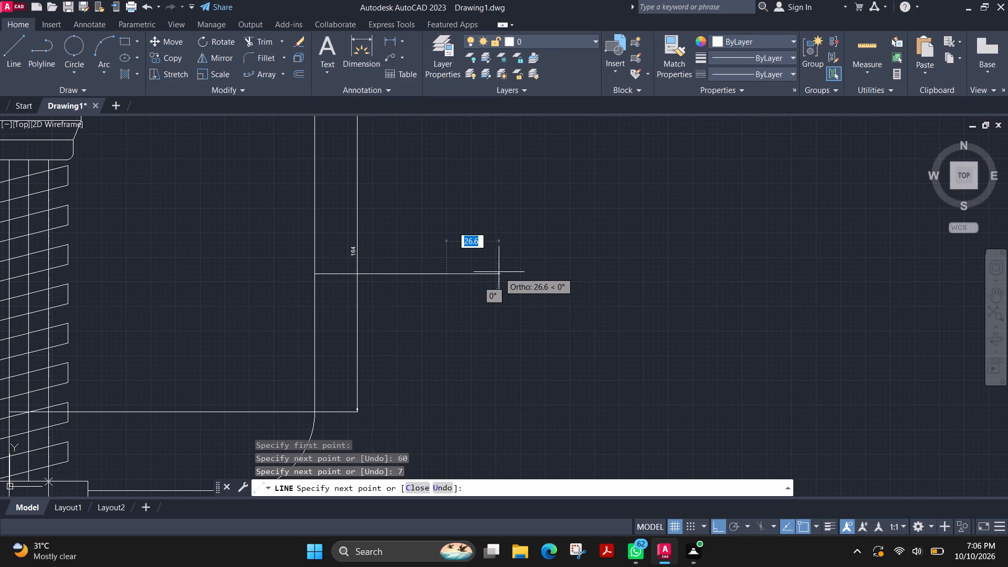
pyautogui.press('7')
pyautogui.press('Return')
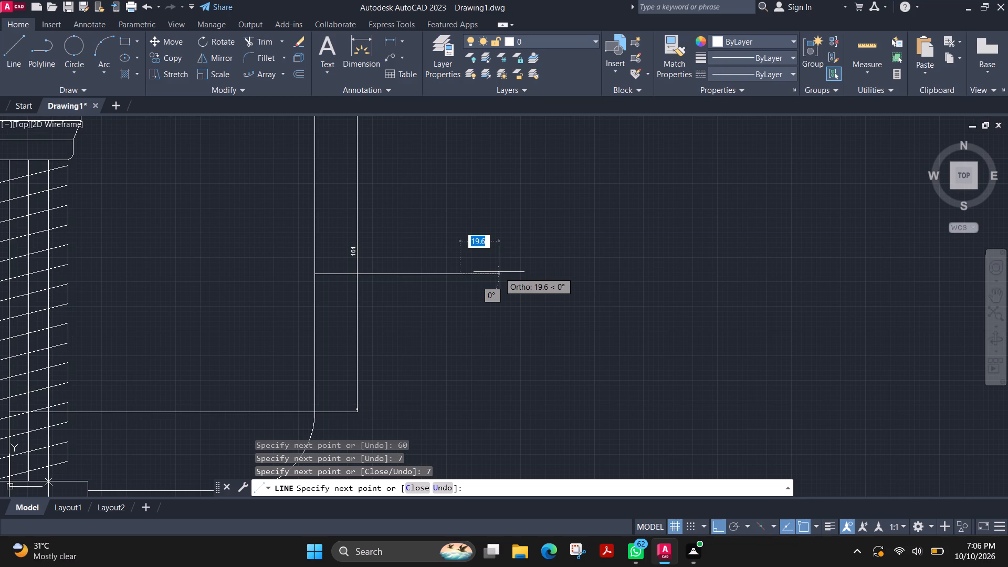
pyautogui.press('5')
pyautogui.press('Return')
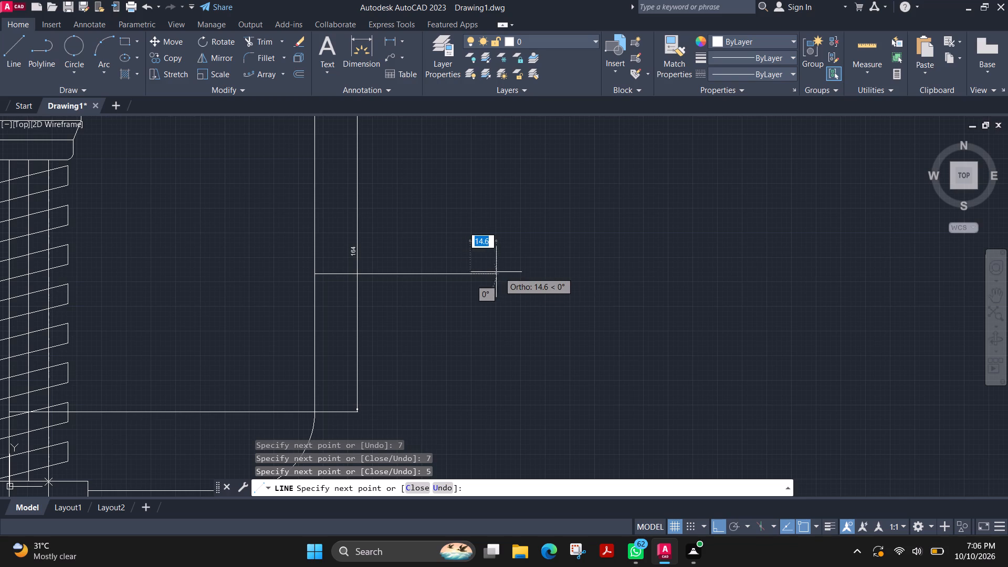
# Continue the line vertically up to the long top edge, and back down past the level of the arm's lower bend.
pyautogui.scroll(-1, 487, 182)
pyautogui.moveTo(487, 180); pyautogui.dragTo(486, 266, button='middle')
pyautogui.scroll(-1, 487, 180)
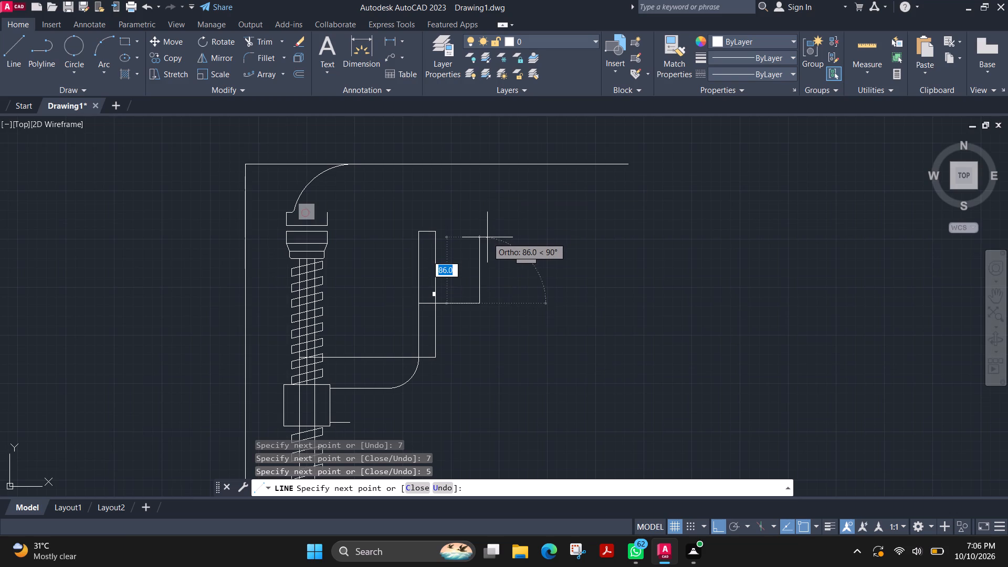
pyautogui.click(481, 167)
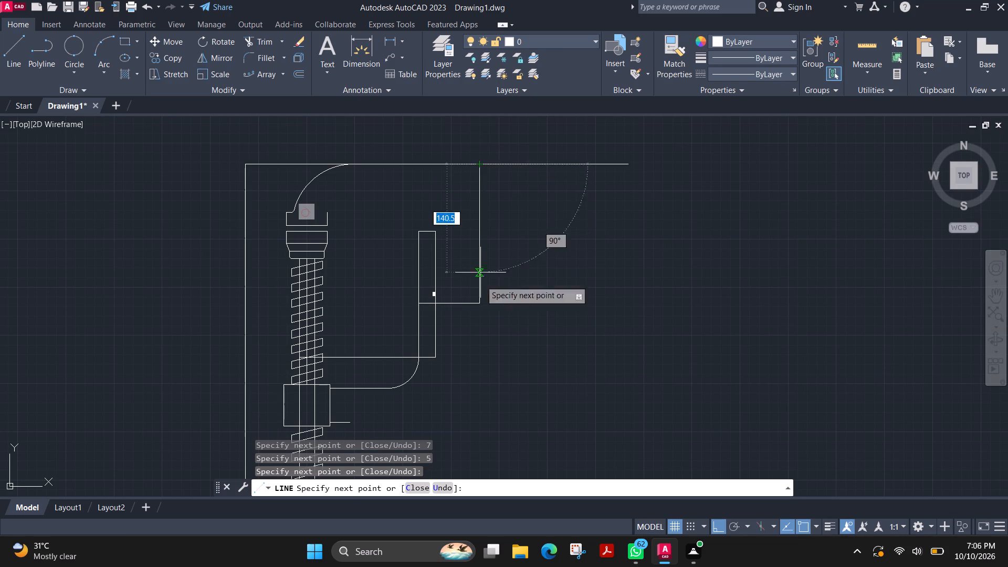
pyautogui.click(475, 435)
pyautogui.press('Escape')
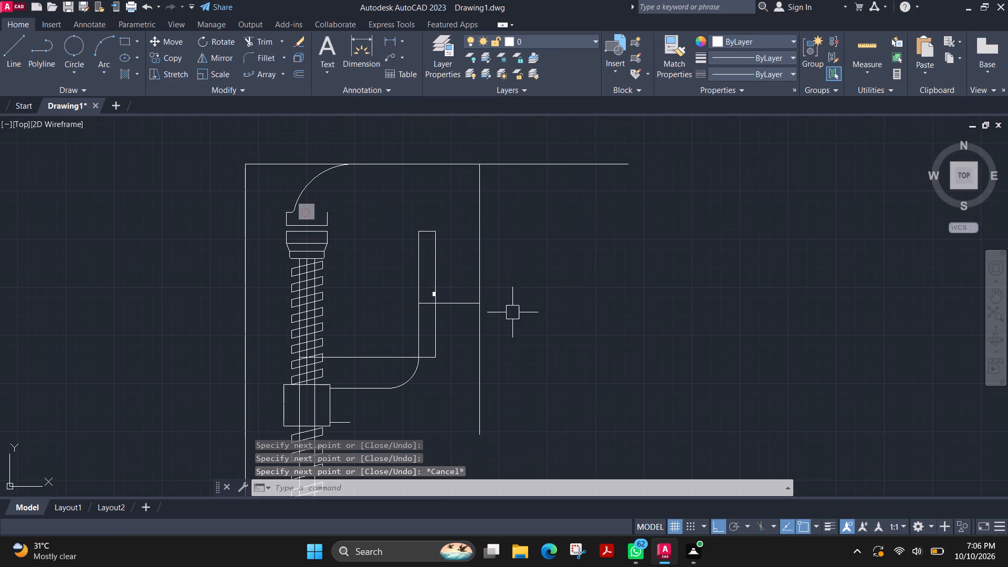
# Fillet the long top edge with the new vertical line at radius 63.
pyautogui.scroll(1, 402, 320)
pyautogui.scroll(-2, 411, 317)
pyautogui.scroll(1, 417, 287)
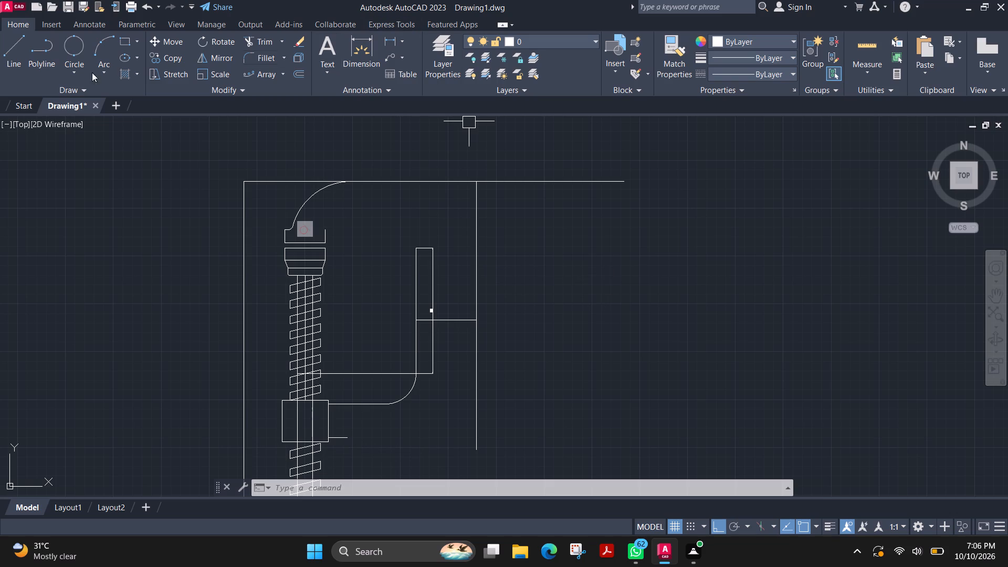
pyautogui.click(255, 52)
pyautogui.click(497, 492)
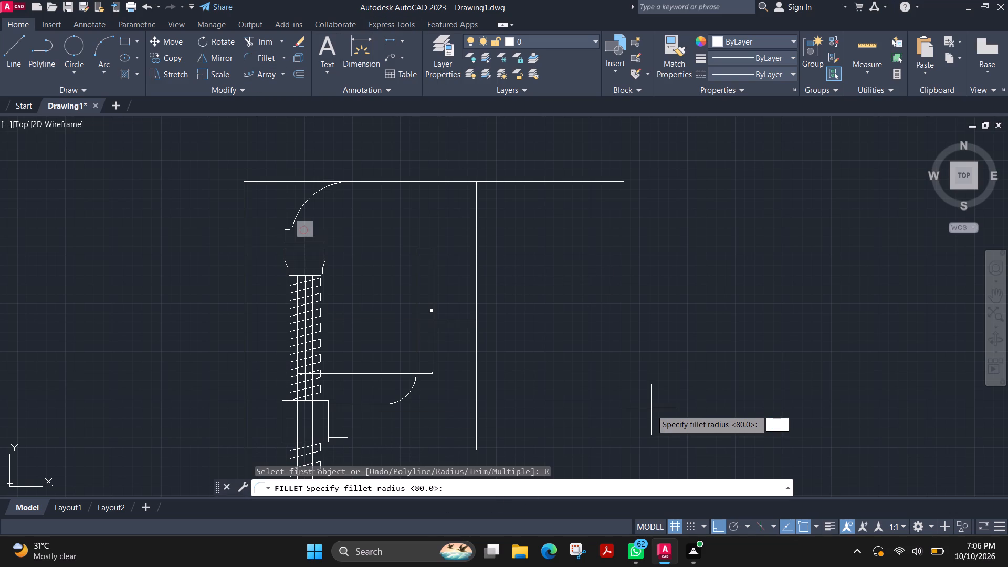
pyautogui.write('63')
pyautogui.press('Return')
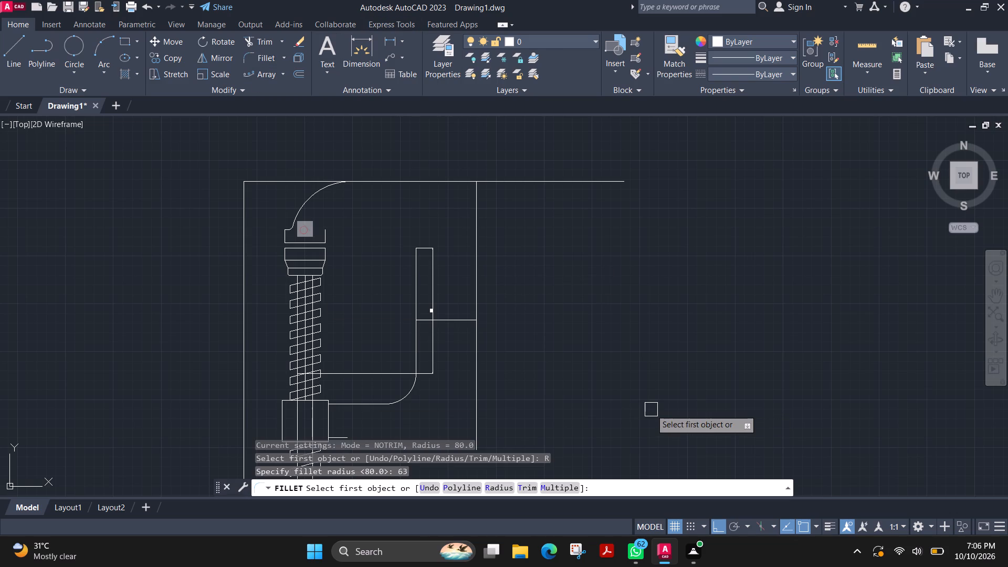
pyautogui.click(448, 182)
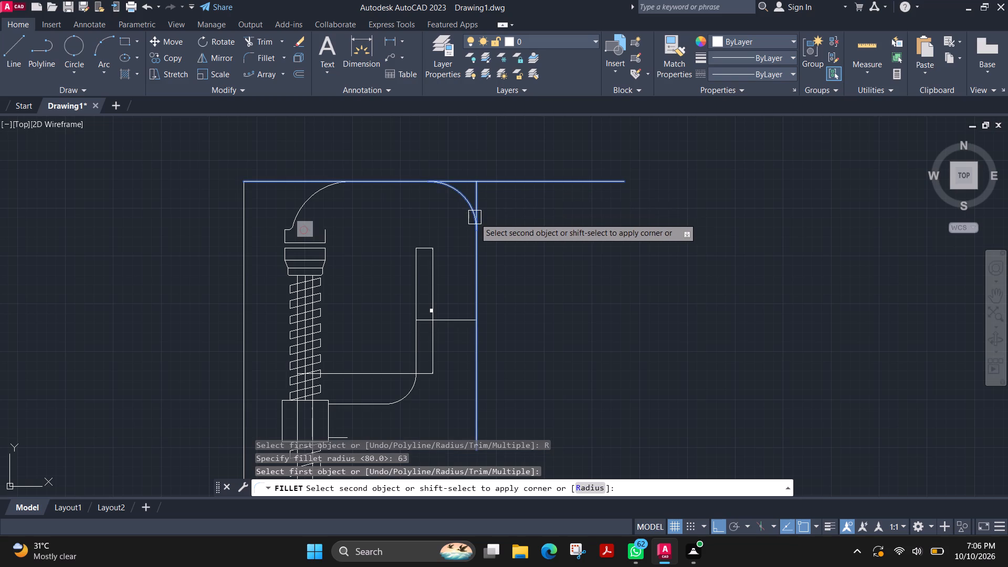
pyautogui.click(469, 237)
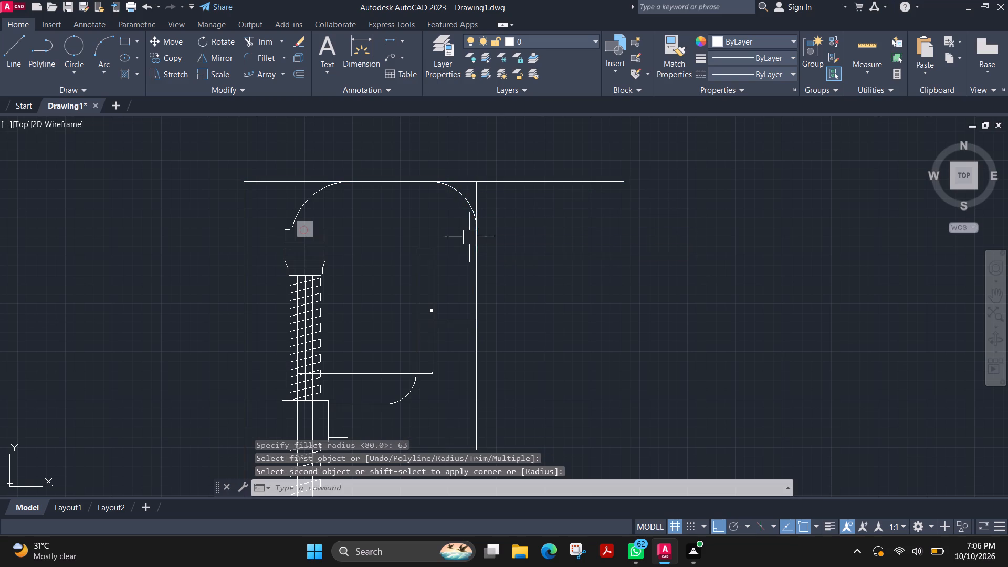
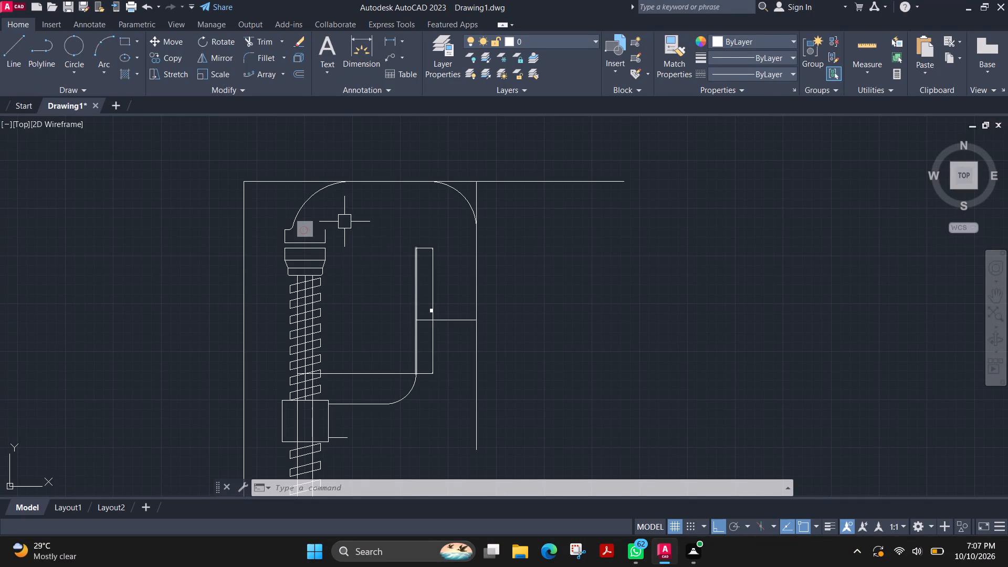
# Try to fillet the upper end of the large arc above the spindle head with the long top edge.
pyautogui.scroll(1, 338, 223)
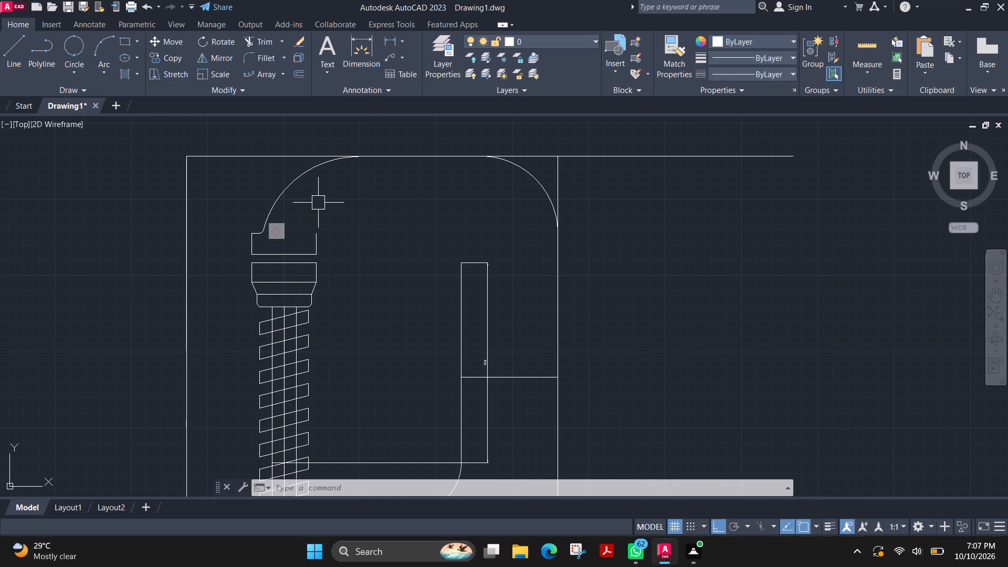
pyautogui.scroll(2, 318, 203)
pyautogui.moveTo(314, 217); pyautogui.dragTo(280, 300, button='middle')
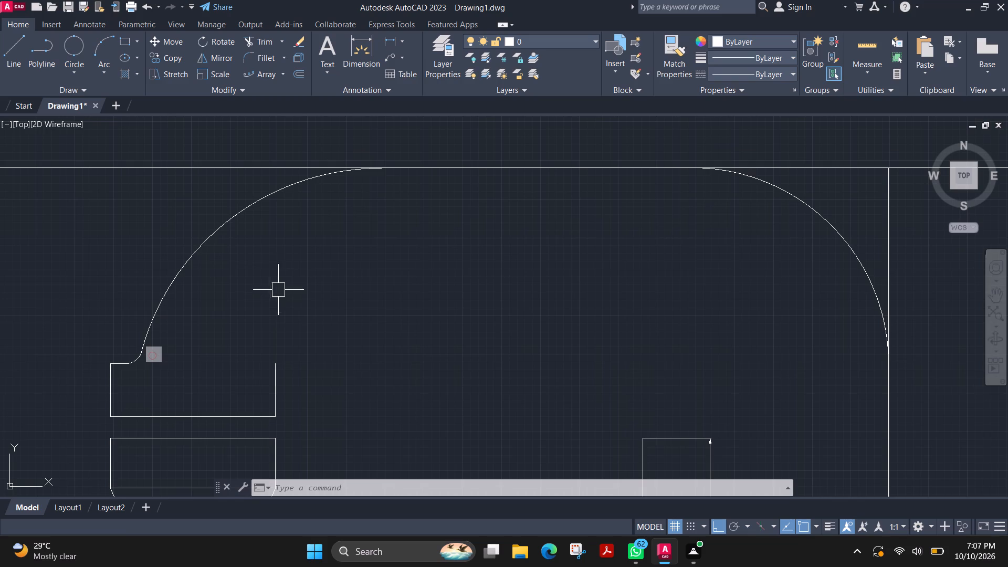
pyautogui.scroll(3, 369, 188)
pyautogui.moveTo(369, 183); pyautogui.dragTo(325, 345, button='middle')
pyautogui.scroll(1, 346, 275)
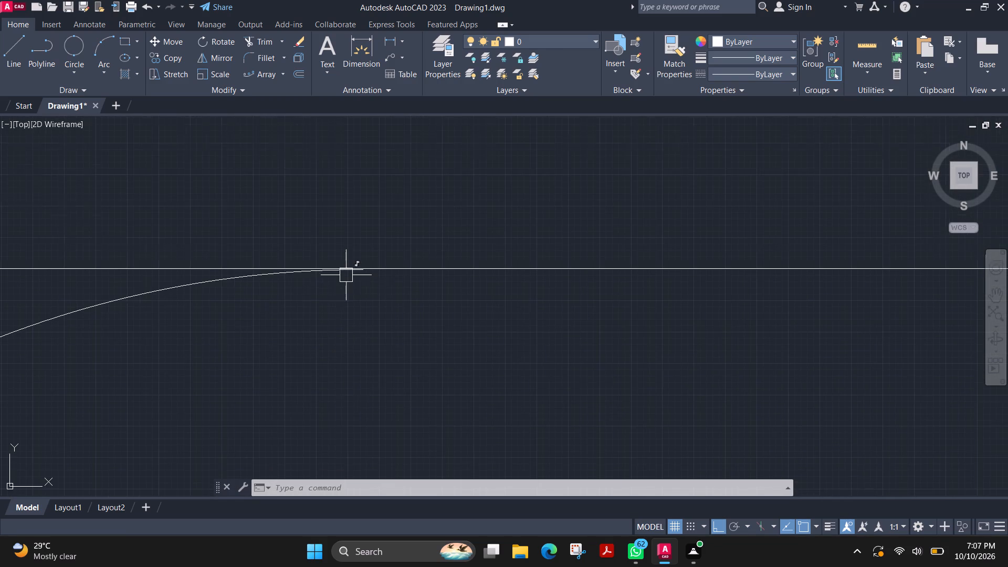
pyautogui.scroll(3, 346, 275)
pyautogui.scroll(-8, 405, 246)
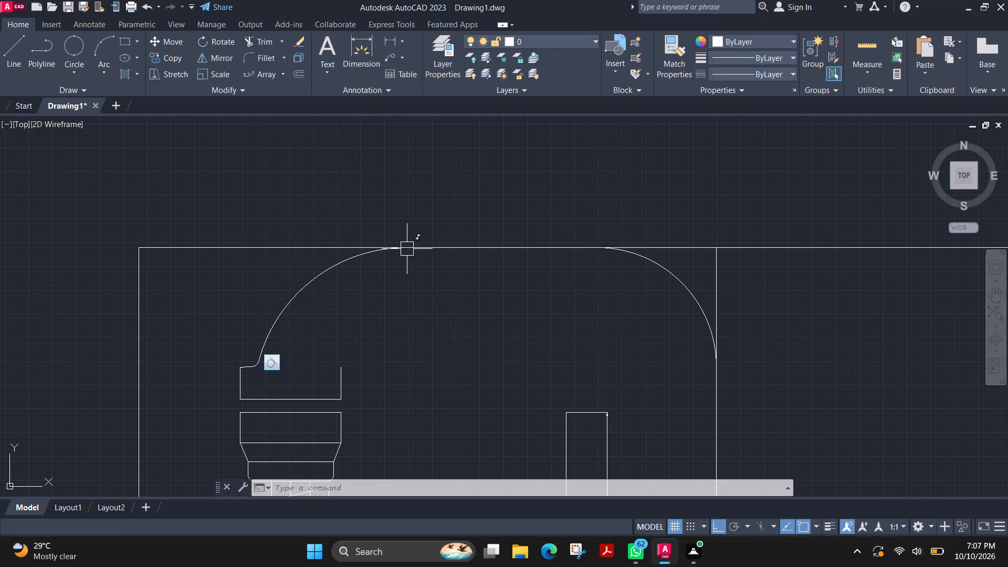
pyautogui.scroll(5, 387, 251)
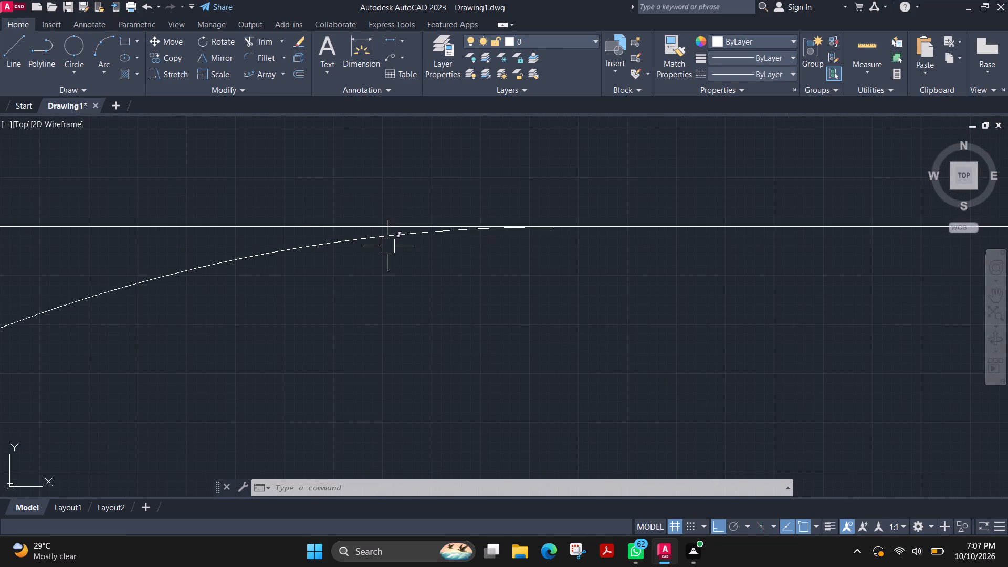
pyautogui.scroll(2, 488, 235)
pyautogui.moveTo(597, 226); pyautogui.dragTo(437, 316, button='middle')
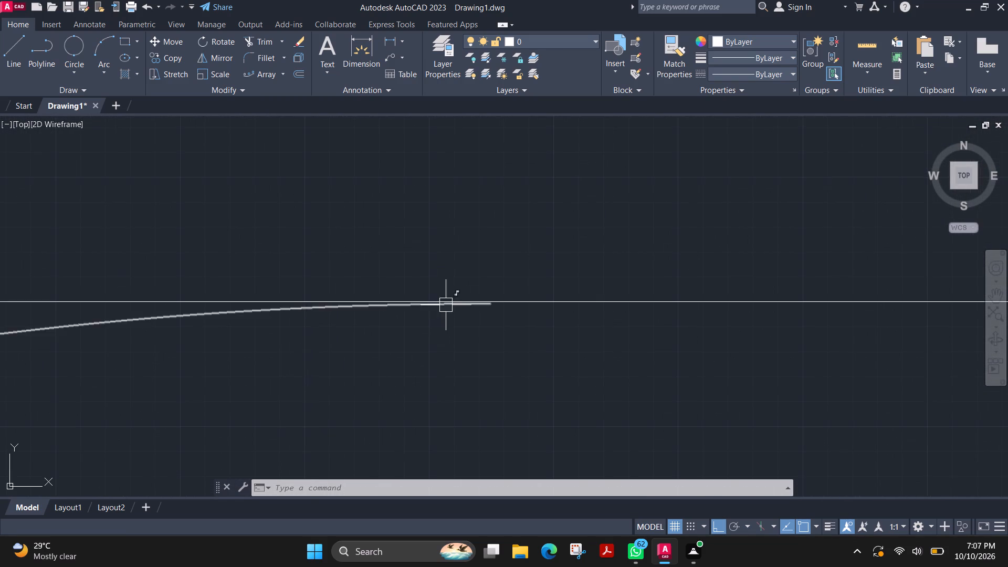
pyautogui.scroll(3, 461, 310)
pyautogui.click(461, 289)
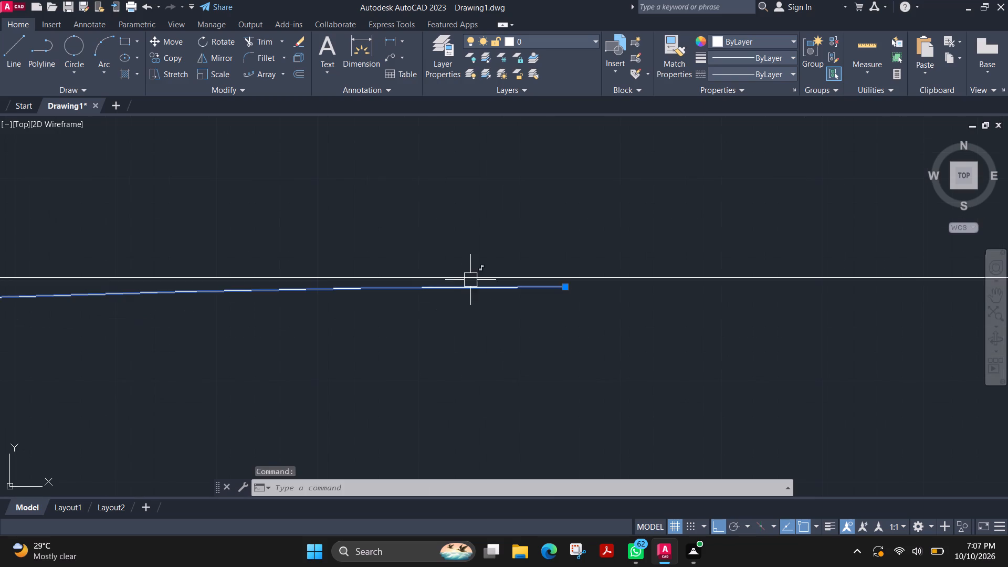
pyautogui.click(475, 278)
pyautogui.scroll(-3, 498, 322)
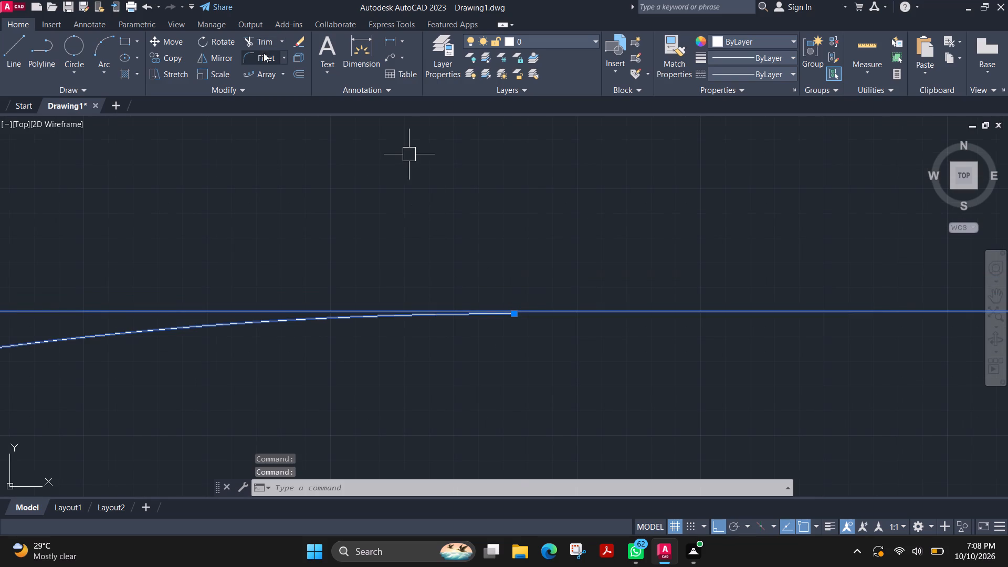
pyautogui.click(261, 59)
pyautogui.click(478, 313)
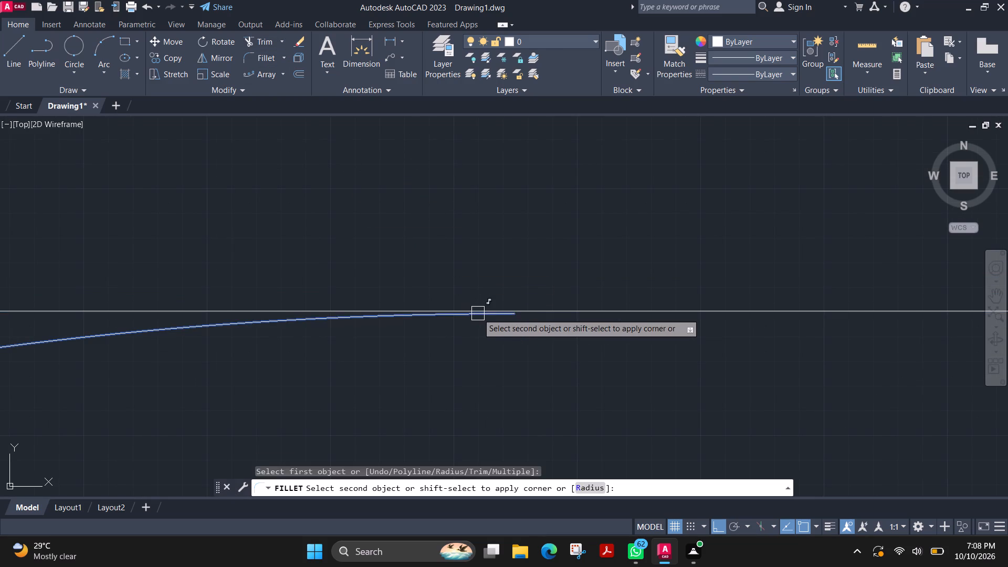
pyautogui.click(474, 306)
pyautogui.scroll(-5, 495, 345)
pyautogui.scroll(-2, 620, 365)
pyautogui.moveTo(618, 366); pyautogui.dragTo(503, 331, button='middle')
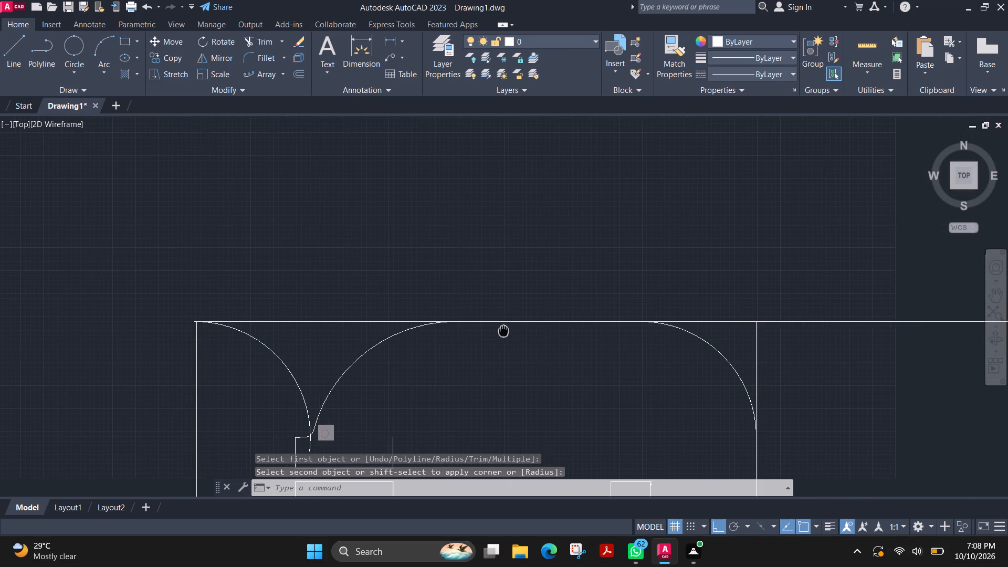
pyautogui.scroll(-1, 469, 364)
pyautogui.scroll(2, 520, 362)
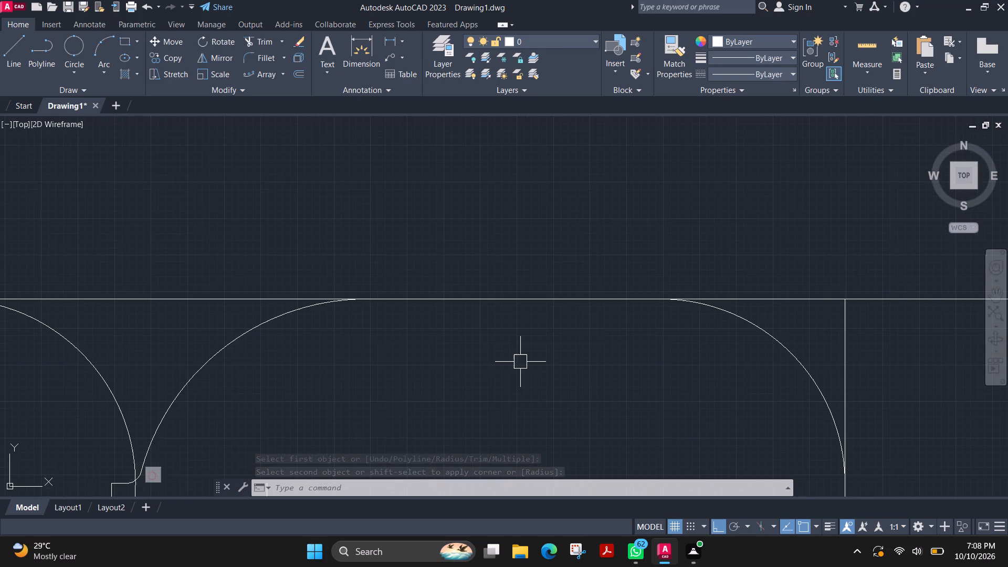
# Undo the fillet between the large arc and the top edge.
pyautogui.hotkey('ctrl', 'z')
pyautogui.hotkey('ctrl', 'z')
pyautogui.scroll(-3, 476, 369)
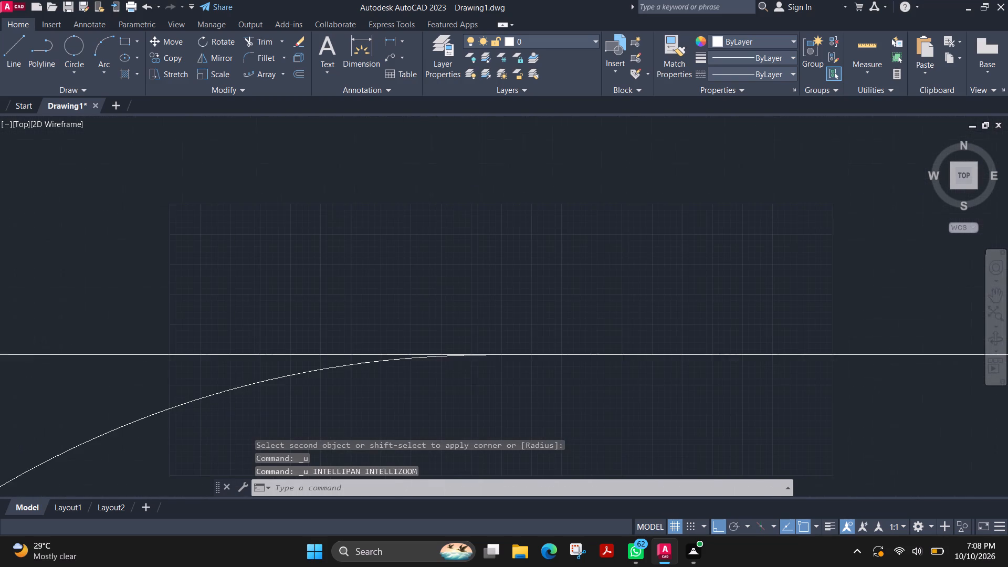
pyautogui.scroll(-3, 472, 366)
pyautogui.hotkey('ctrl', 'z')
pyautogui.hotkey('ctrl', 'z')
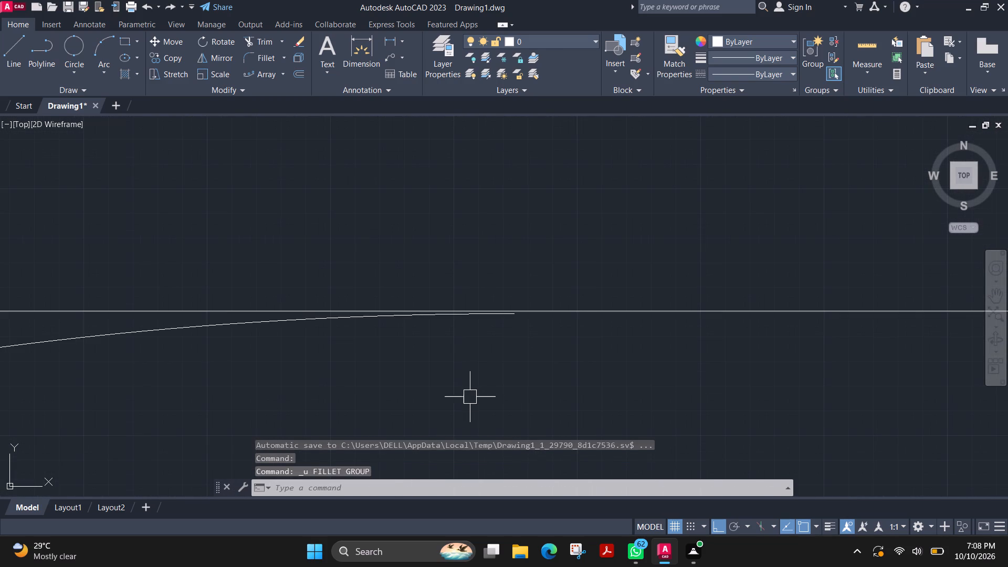
# Apply a tangent constraint between the large arc above the spindle head and the long top edge.
pyautogui.scroll(-6, 470, 395)
pyautogui.moveTo(477, 374); pyautogui.dragTo(495, 218, button='middle')
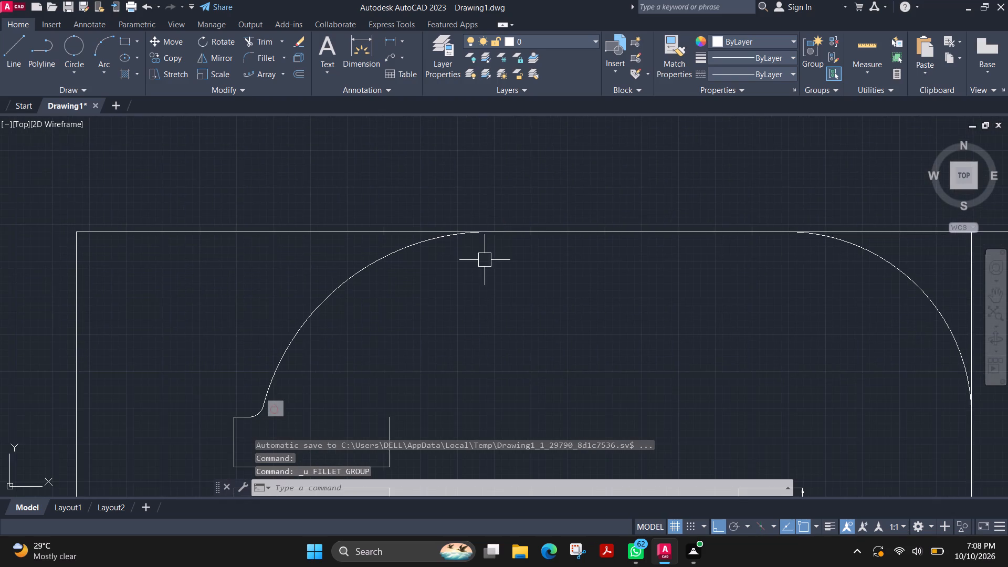
pyautogui.scroll(2, 485, 260)
pyautogui.scroll(1, 476, 212)
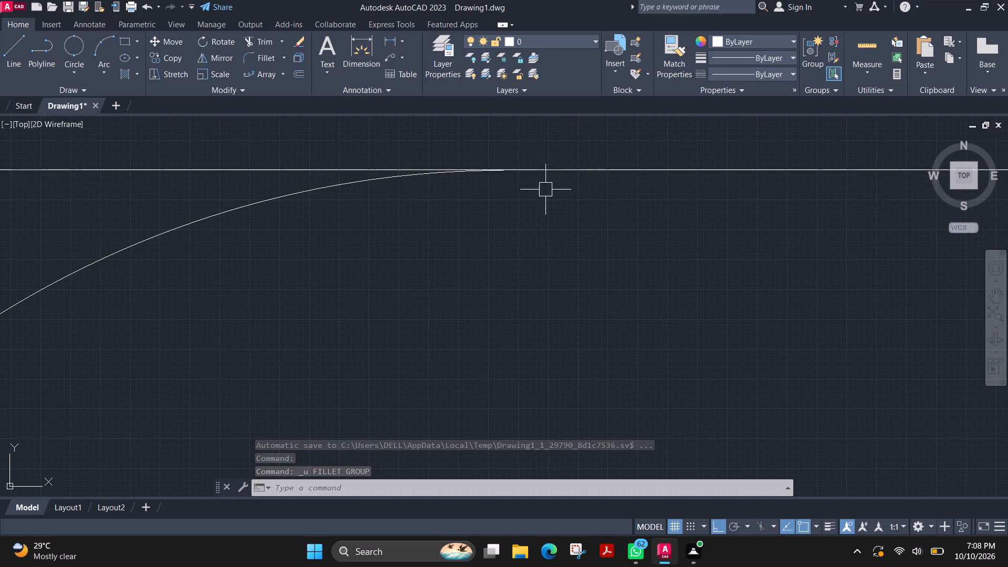
pyautogui.scroll(1, 497, 150)
pyautogui.moveTo(497, 150); pyautogui.dragTo(500, 188, button='middle')
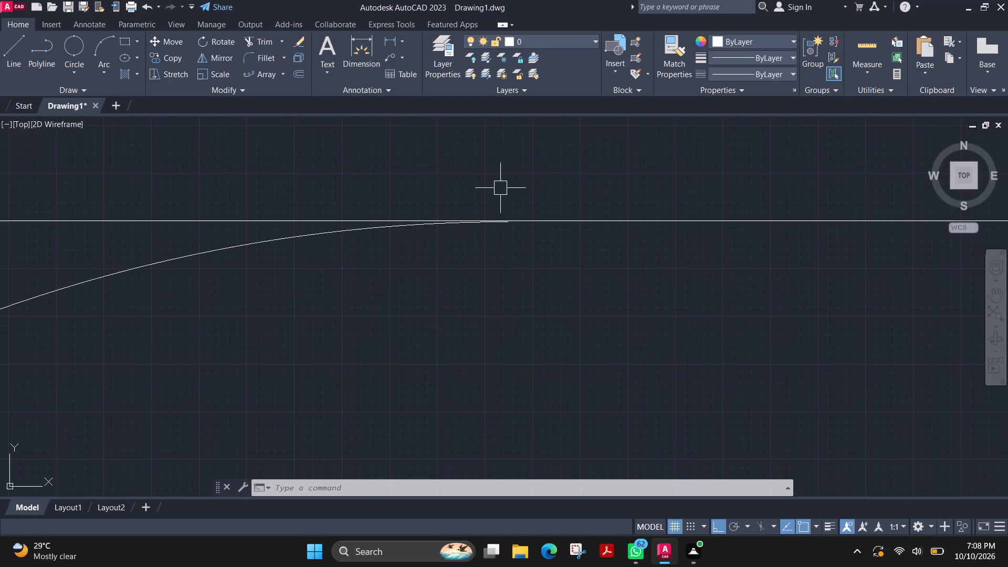
pyautogui.scroll(3, 493, 217)
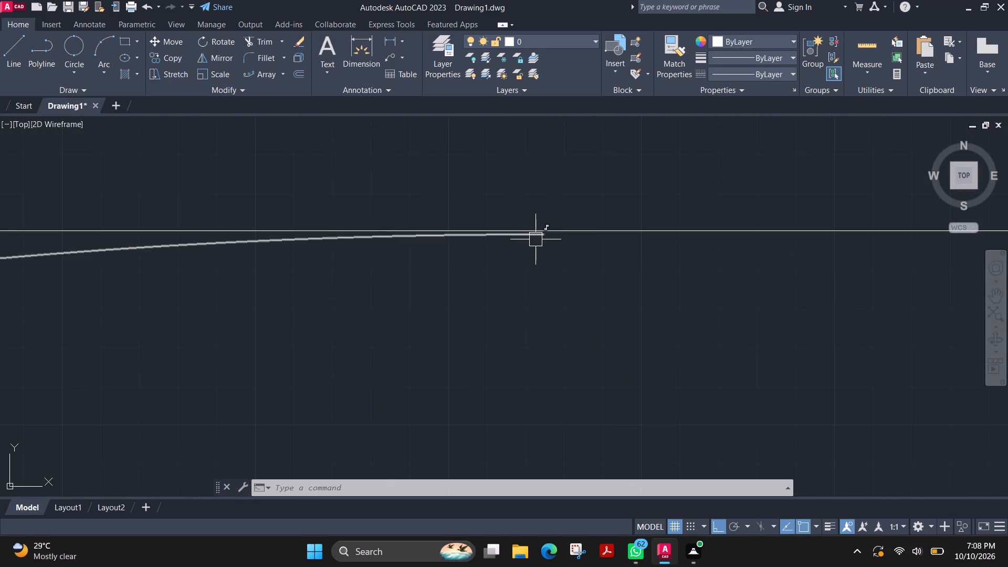
pyautogui.scroll(-3, 535, 241)
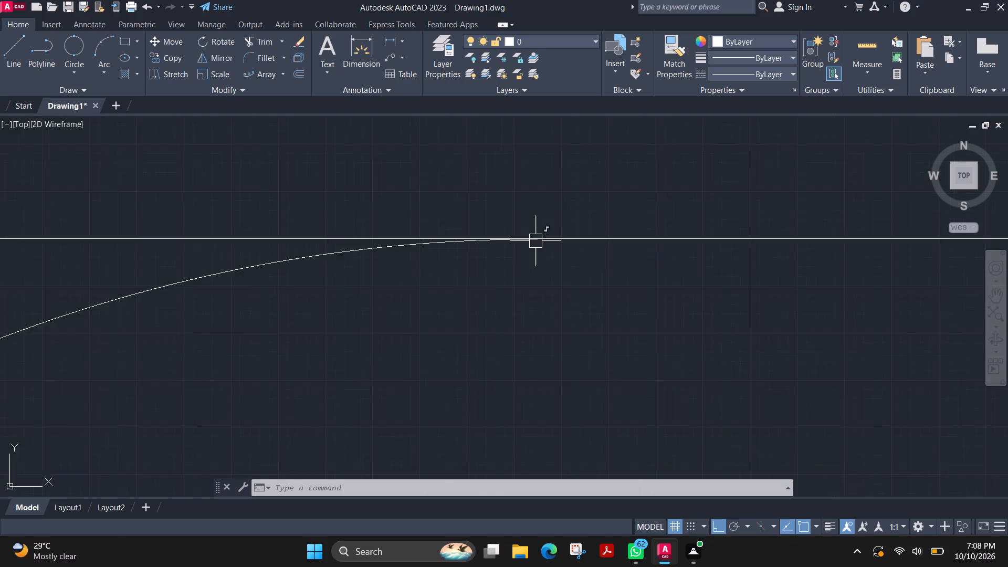
pyautogui.scroll(-2, 535, 241)
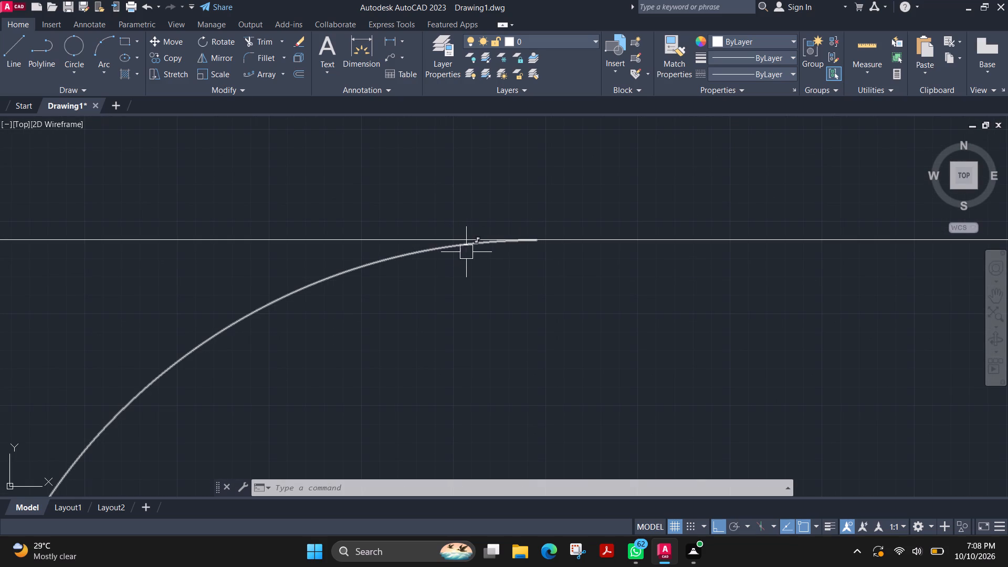
pyautogui.press('t')
pyautogui.press('a')
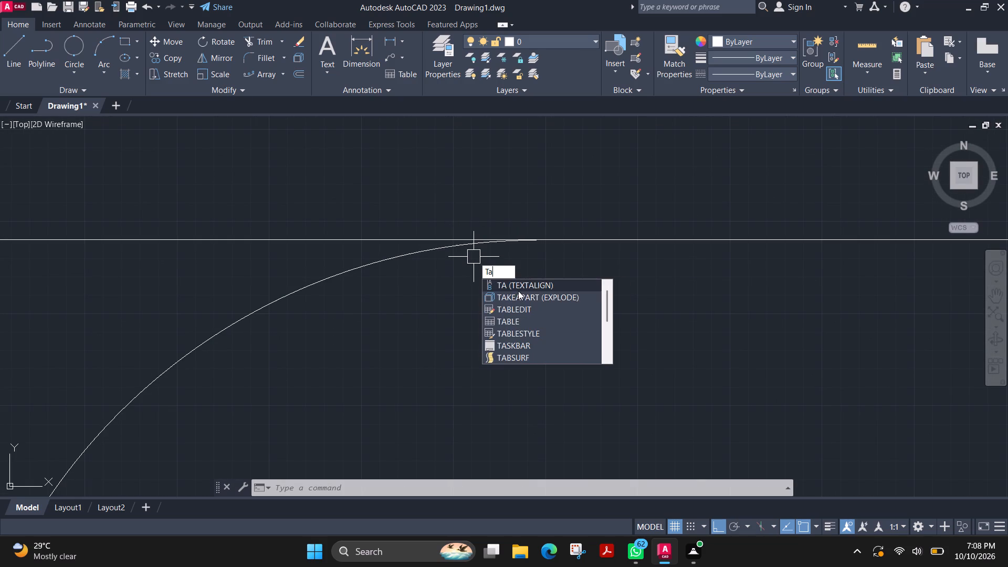
pyautogui.write('ng')
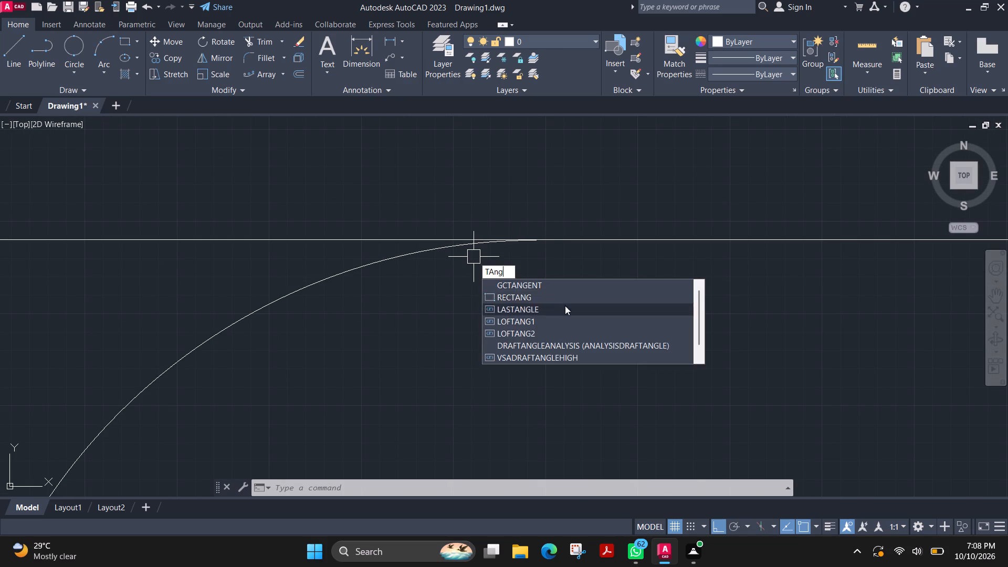
pyautogui.click(543, 285)
pyautogui.click(418, 255)
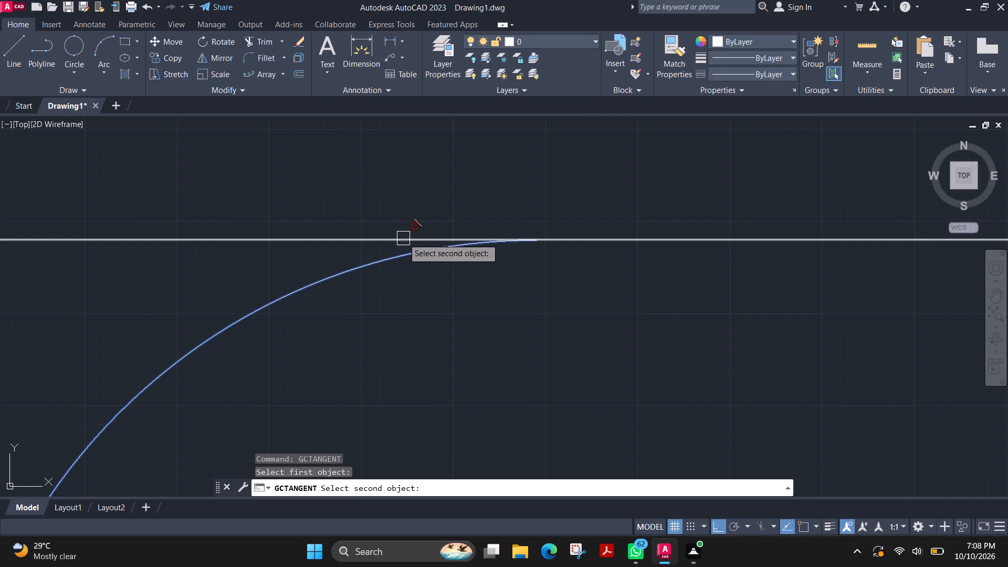
pyautogui.click(403, 238)
pyautogui.scroll(6, 542, 241)
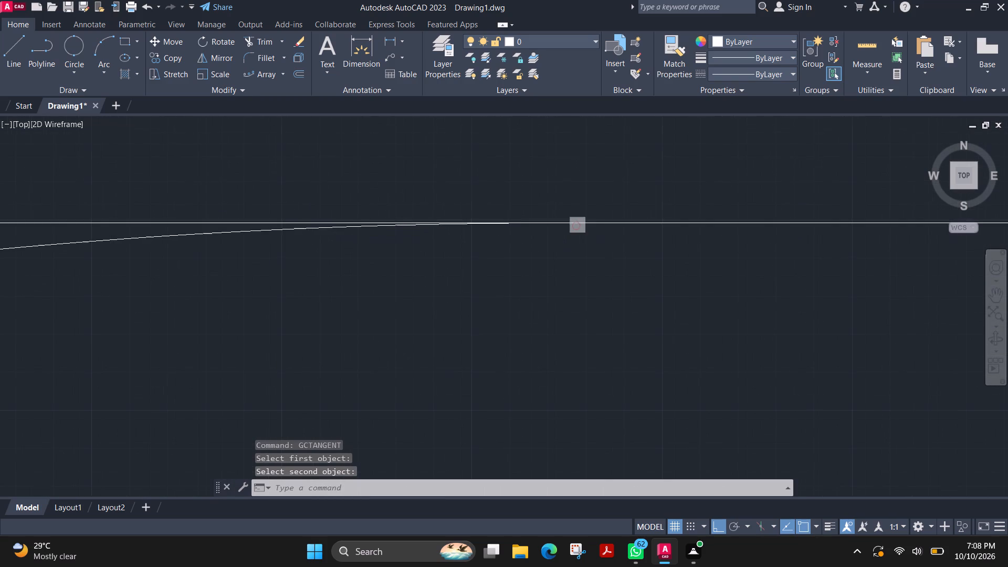
pyautogui.scroll(1, 502, 241)
pyautogui.scroll(-10, 502, 241)
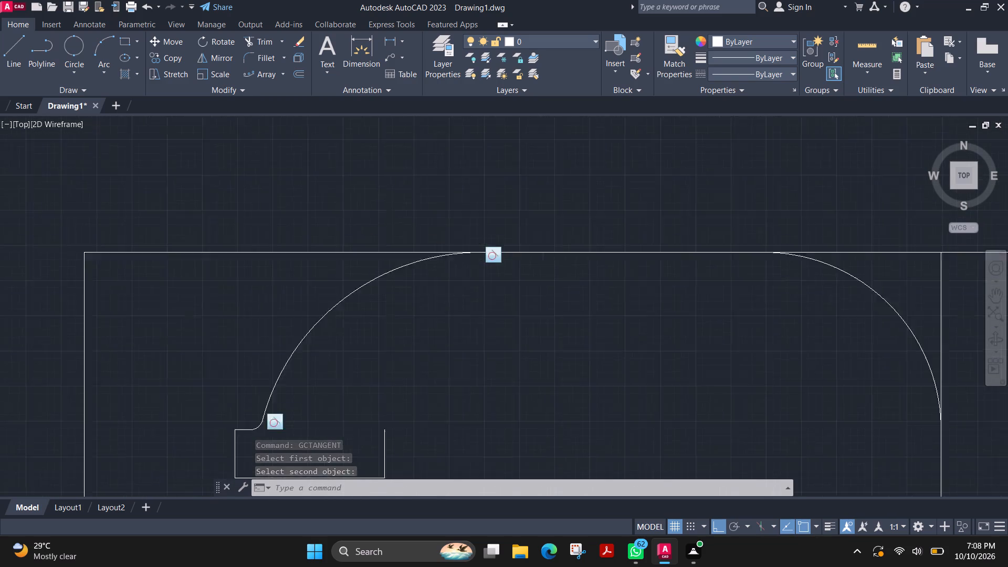
pyautogui.press('Escape')
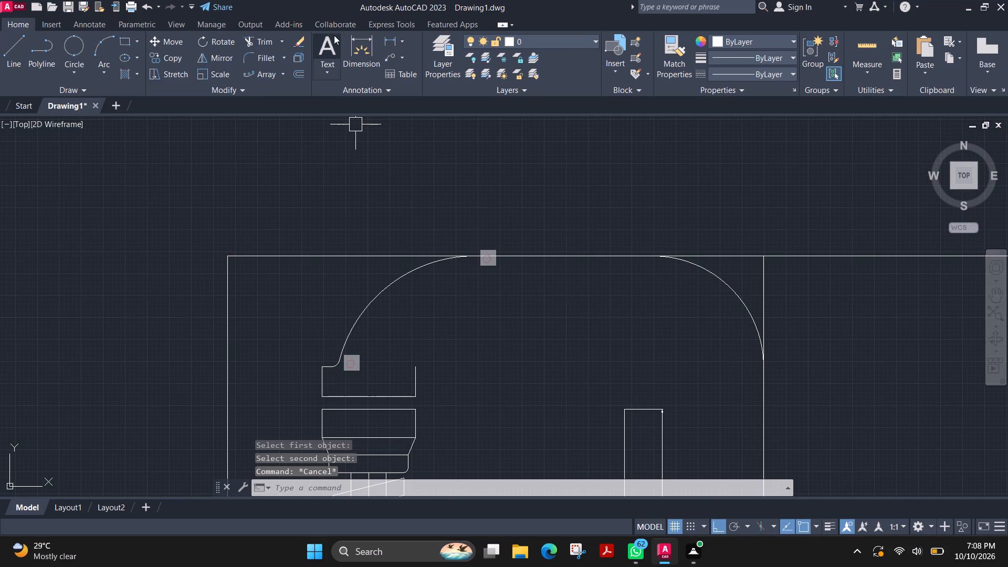
# Trim the top edge outside the spindle-side arc and the square corner outside the opposite fillet.
pyautogui.click(273, 41)
pyautogui.click(349, 227)
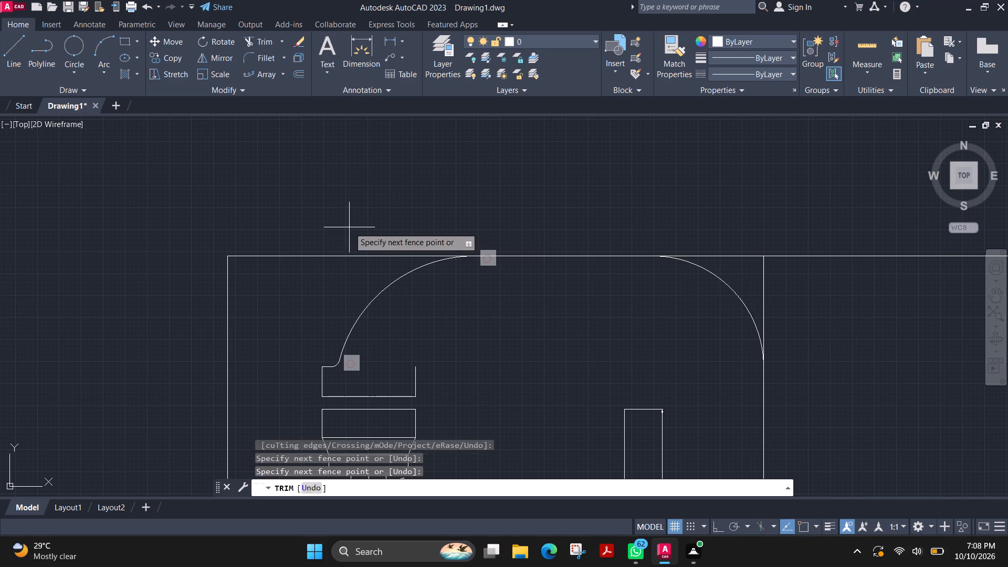
pyautogui.click(307, 269)
pyautogui.click(715, 235)
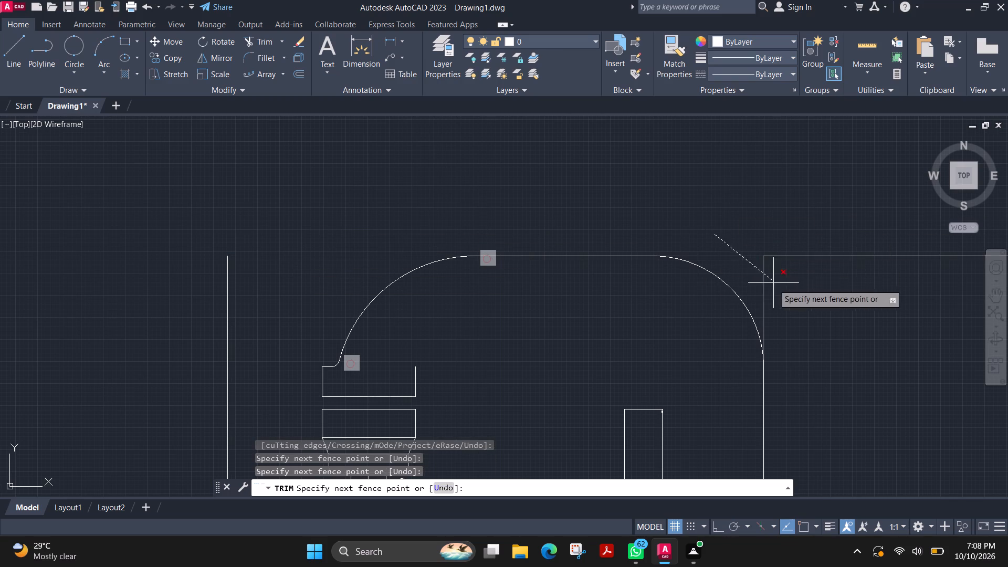
pyautogui.click(778, 304)
pyautogui.press('Escape')
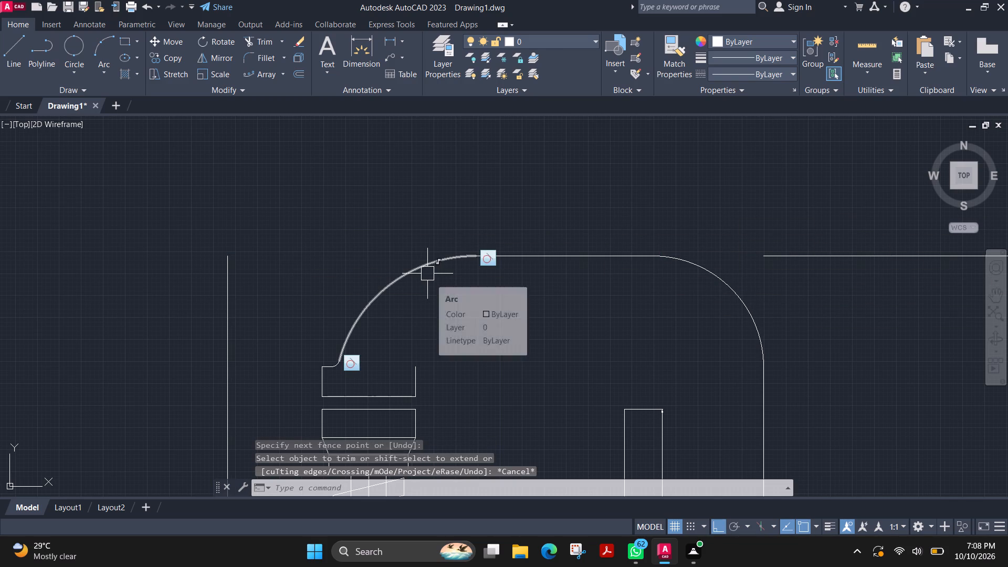
# Offset the frame's spindle-side arc, top edge, opposite corner arc and outer vertical line inward by 7.
pyautogui.press('o')
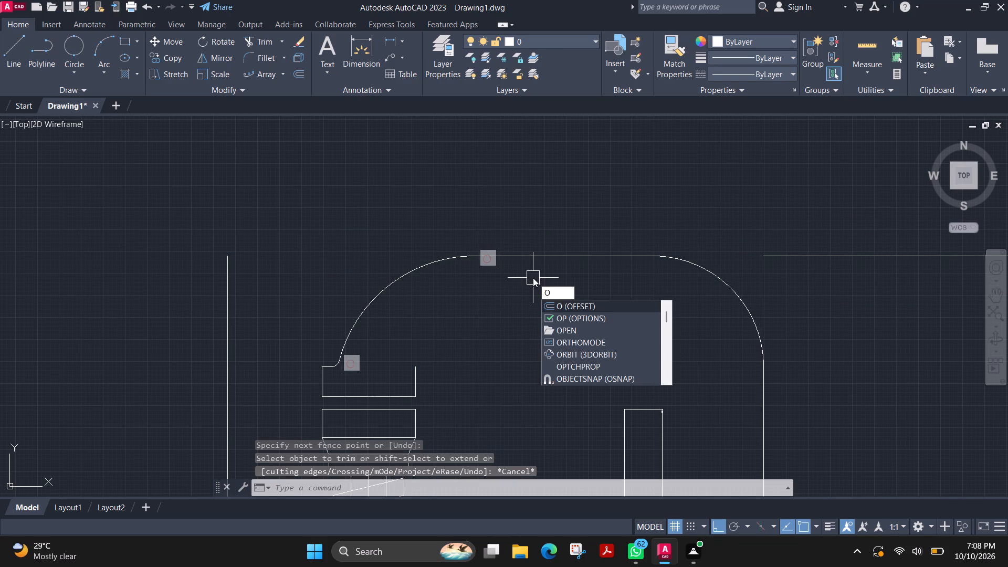
pyautogui.press('Return')
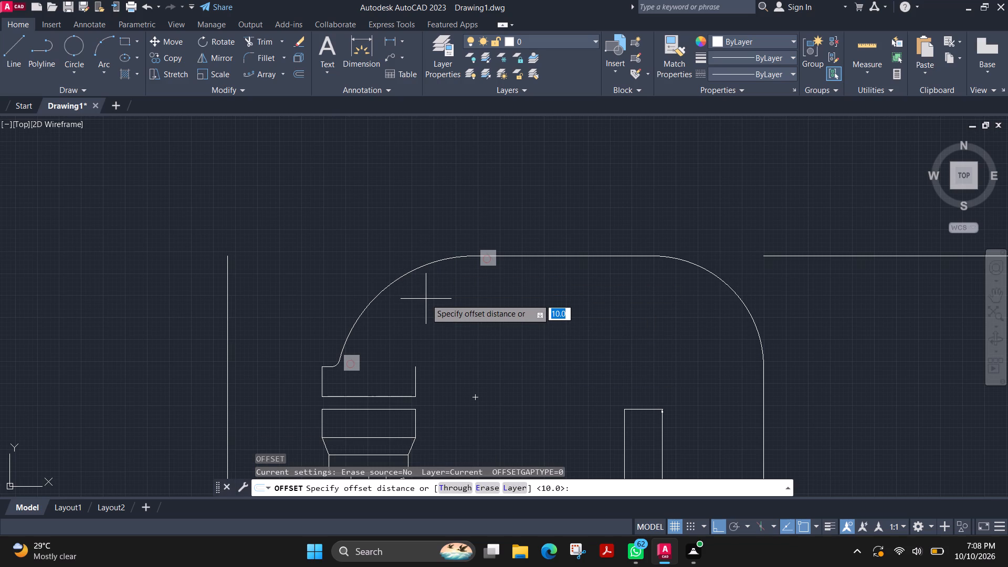
pyautogui.press('7')
pyautogui.press('Return')
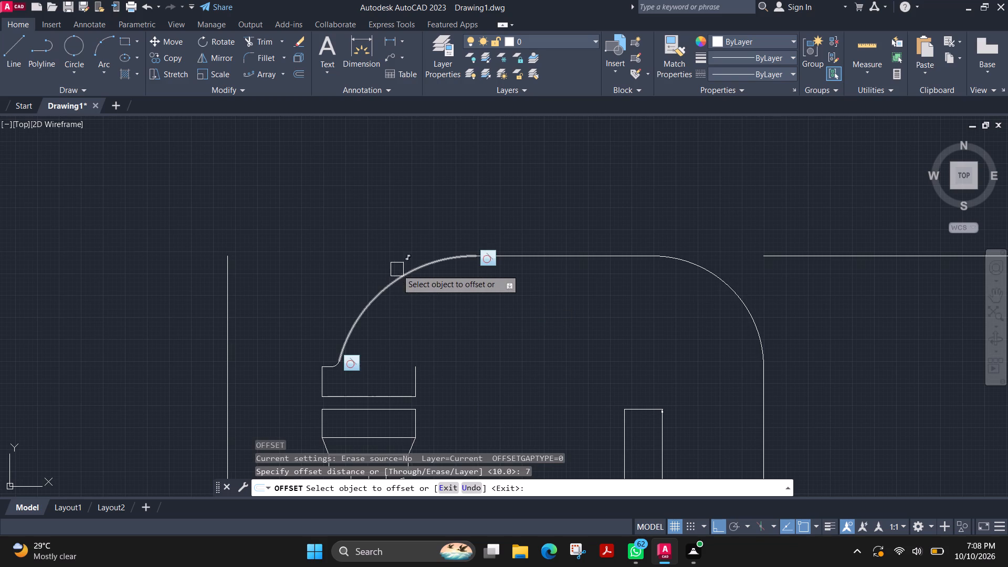
pyautogui.click(411, 276)
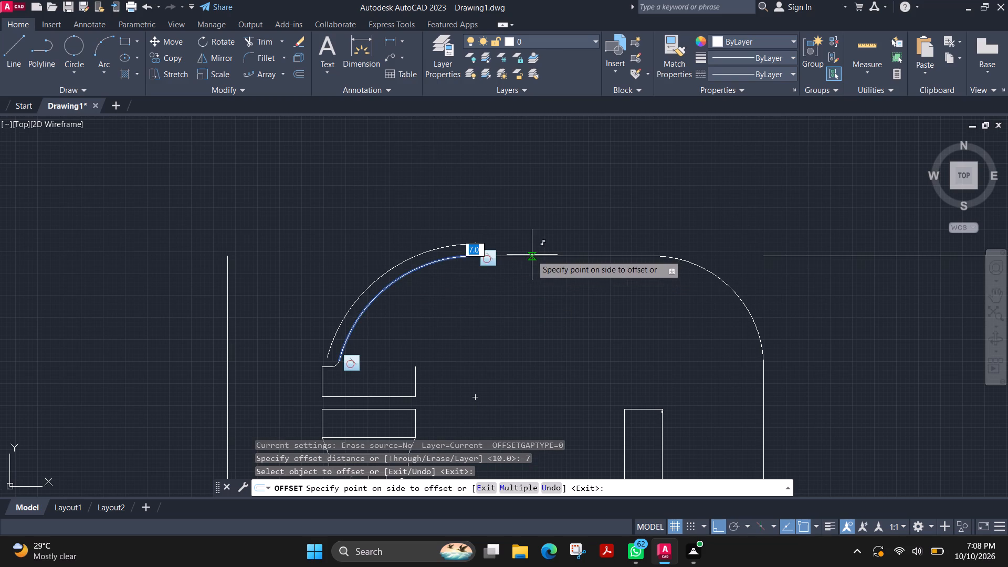
pyautogui.click(449, 298)
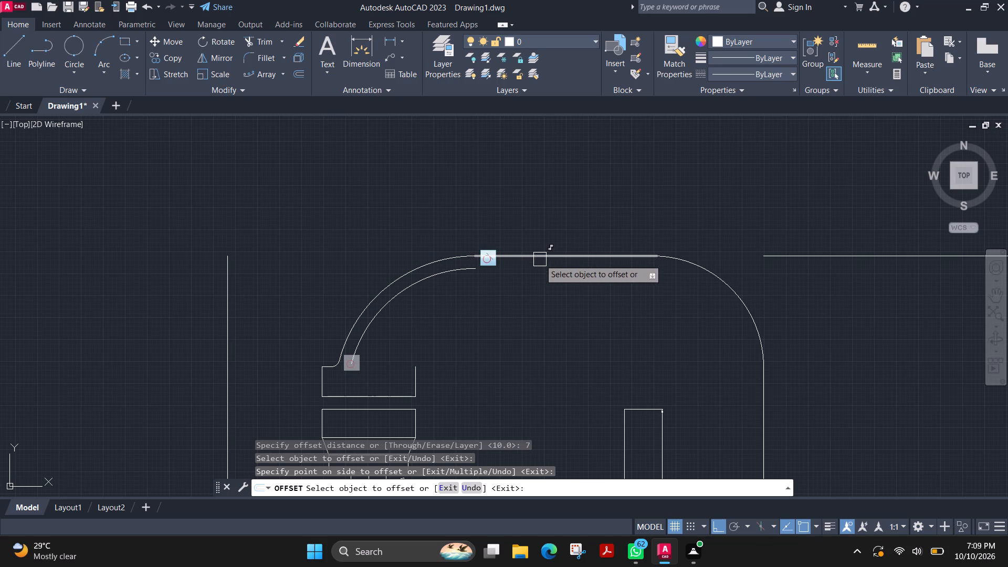
pyautogui.click(540, 259)
pyautogui.click(540, 283)
pyautogui.click(727, 282)
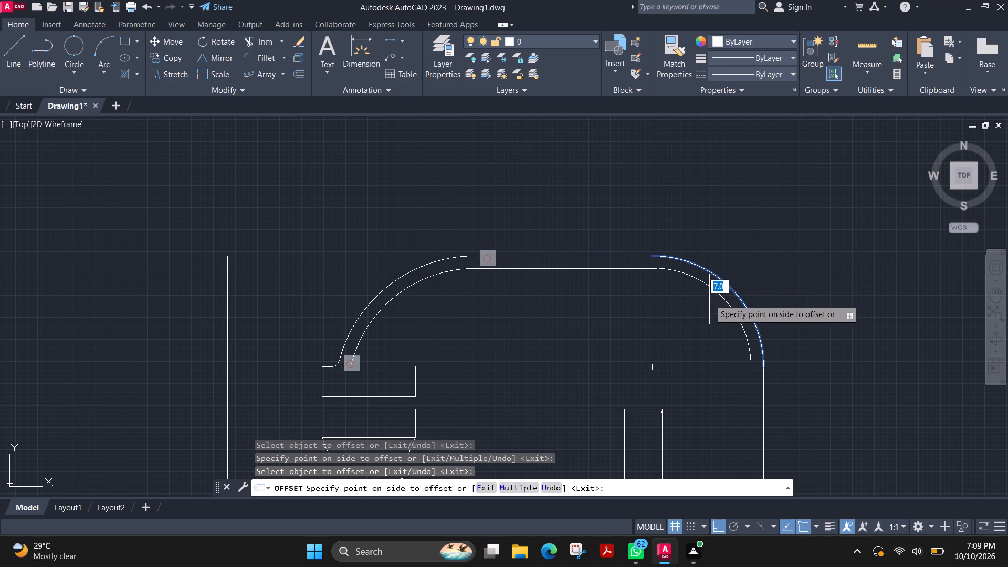
pyautogui.click(703, 306)
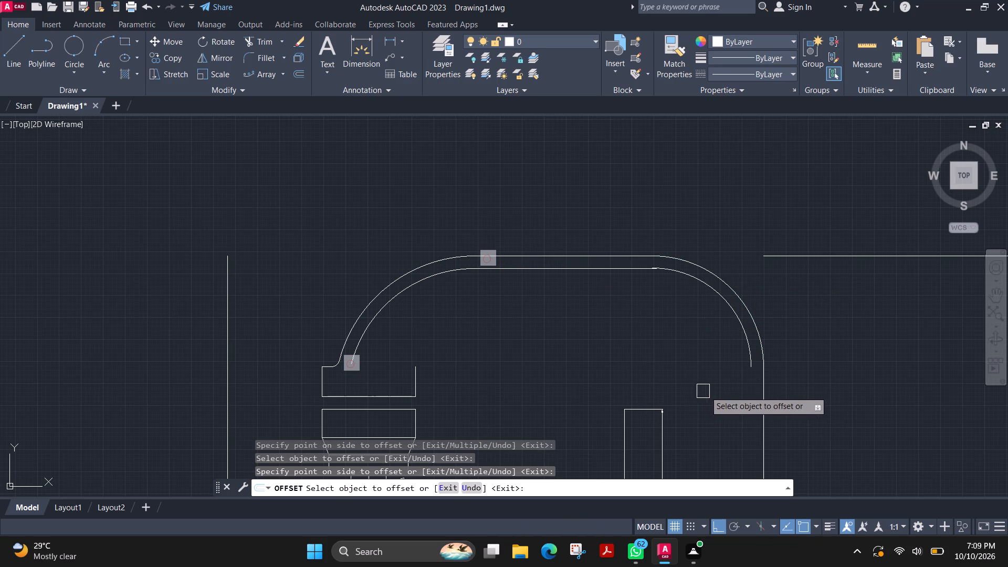
pyautogui.click(764, 402)
pyautogui.click(741, 407)
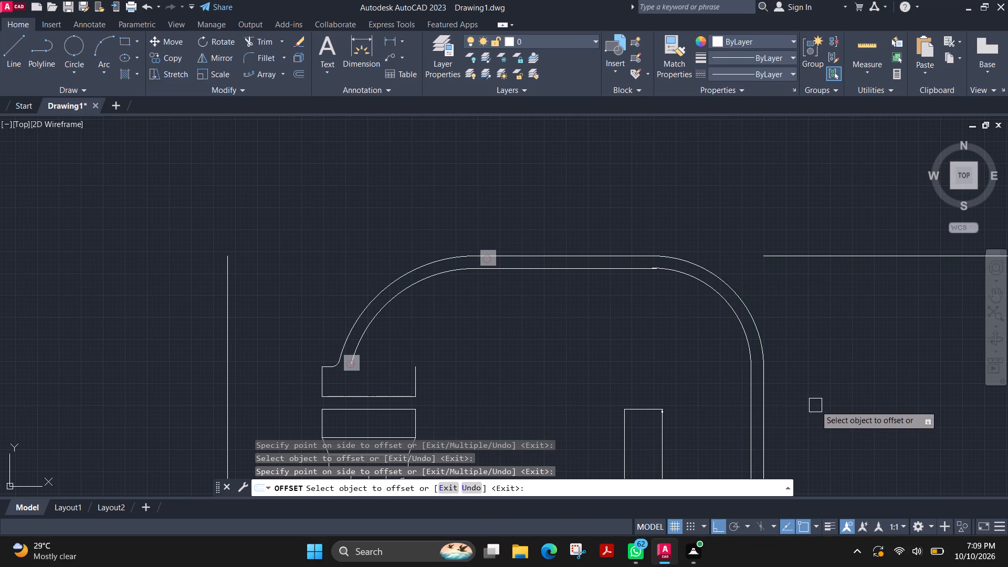
pyautogui.scroll(-2, 805, 375)
pyautogui.moveTo(803, 375); pyautogui.dragTo(750, 232, button='middle')
pyautogui.moveTo(685, 247); pyautogui.dragTo(687, 280, button='middle')
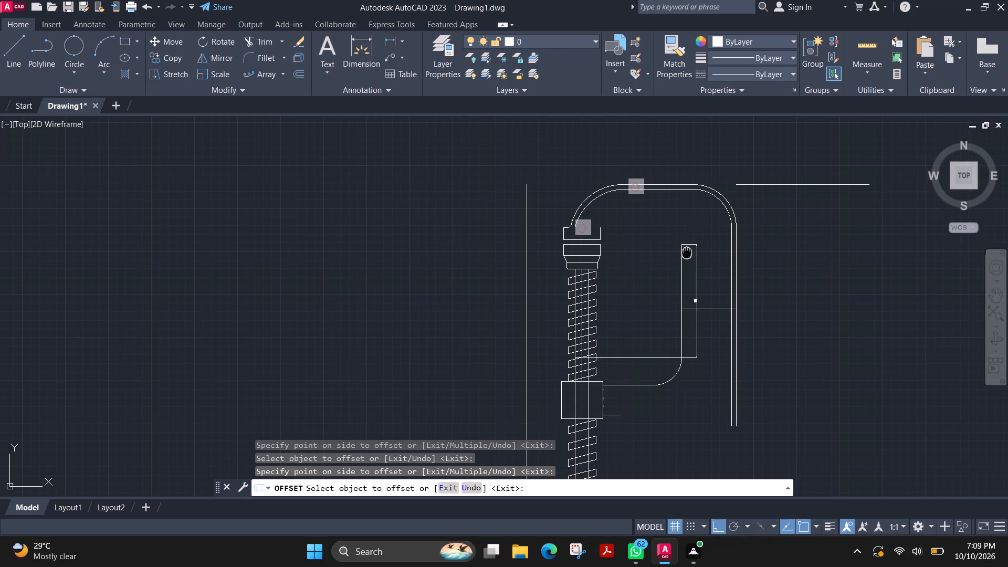
pyautogui.moveTo(687, 280); pyautogui.dragTo(691, 372, button='middle')
pyautogui.scroll(2, 666, 364)
pyautogui.scroll(1, 513, 317)
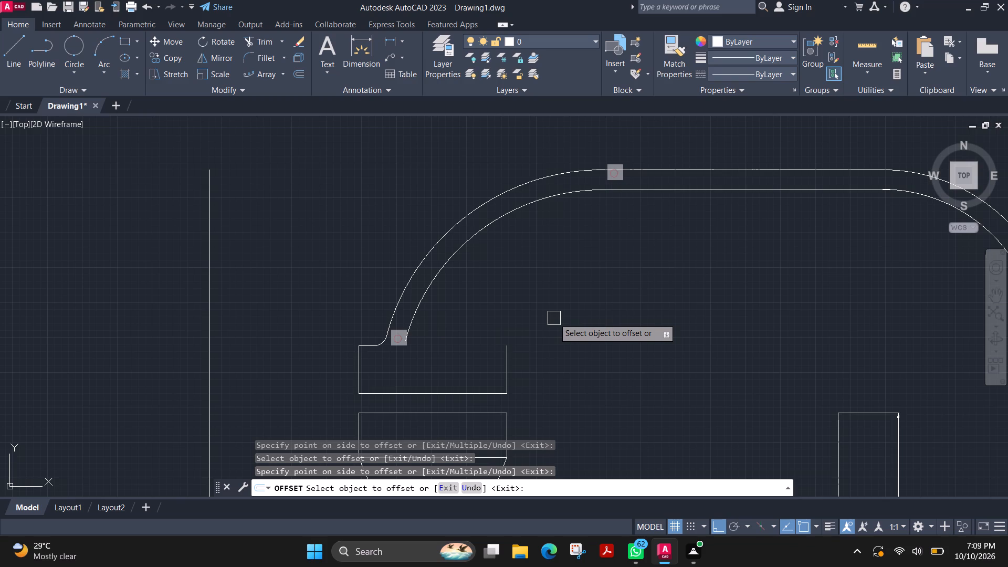
pyautogui.press('Escape')
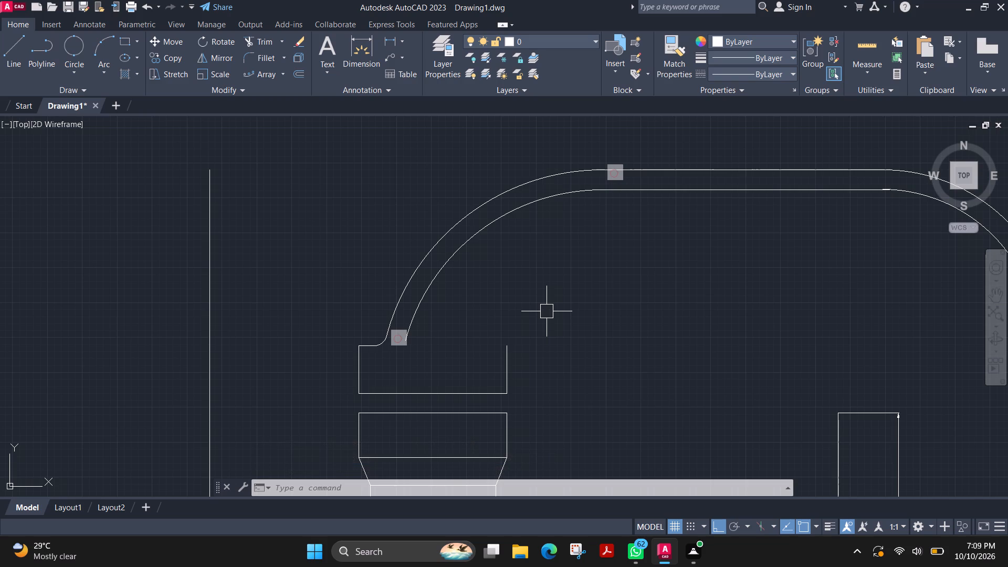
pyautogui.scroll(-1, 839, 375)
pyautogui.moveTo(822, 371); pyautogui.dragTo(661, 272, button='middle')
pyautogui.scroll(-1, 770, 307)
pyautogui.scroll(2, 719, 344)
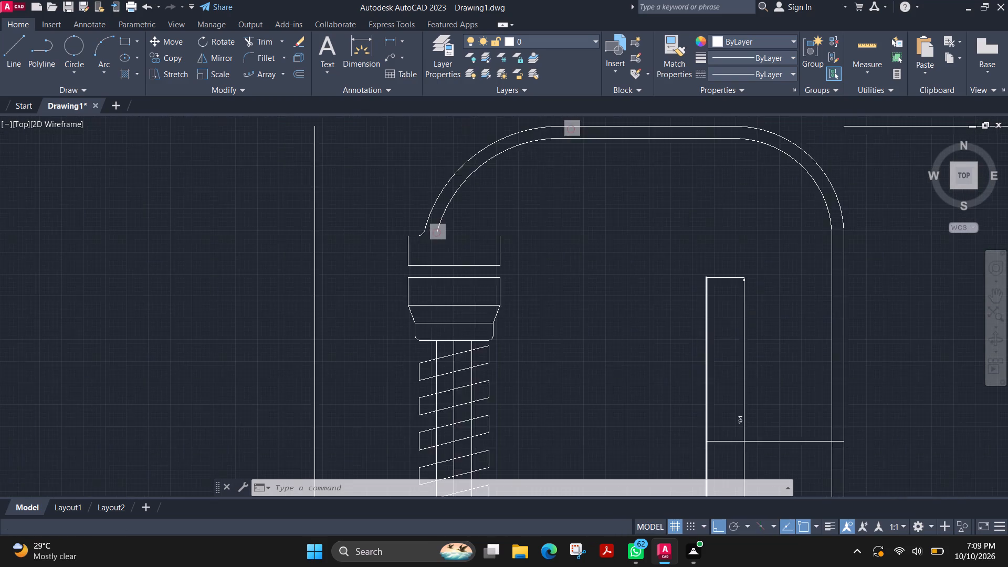
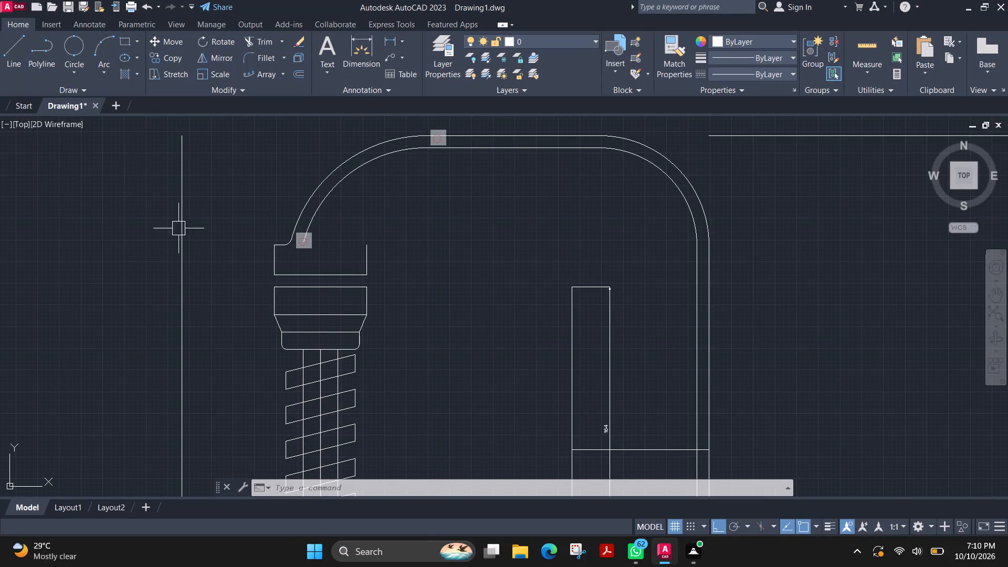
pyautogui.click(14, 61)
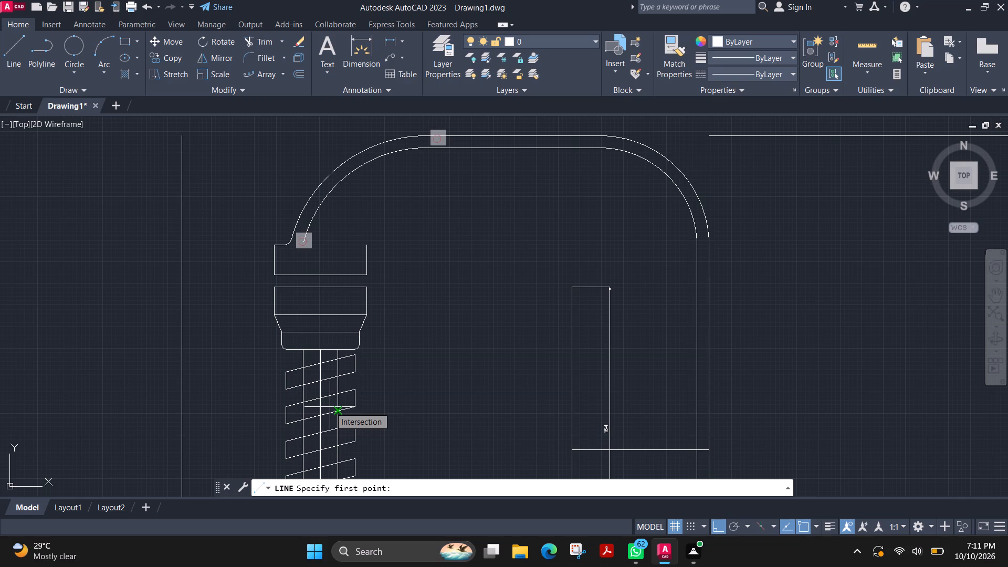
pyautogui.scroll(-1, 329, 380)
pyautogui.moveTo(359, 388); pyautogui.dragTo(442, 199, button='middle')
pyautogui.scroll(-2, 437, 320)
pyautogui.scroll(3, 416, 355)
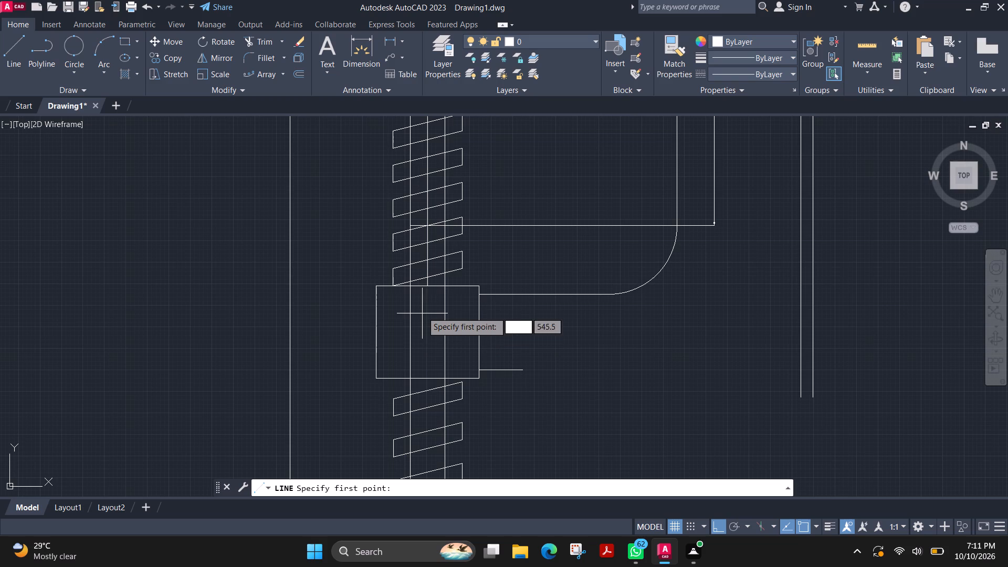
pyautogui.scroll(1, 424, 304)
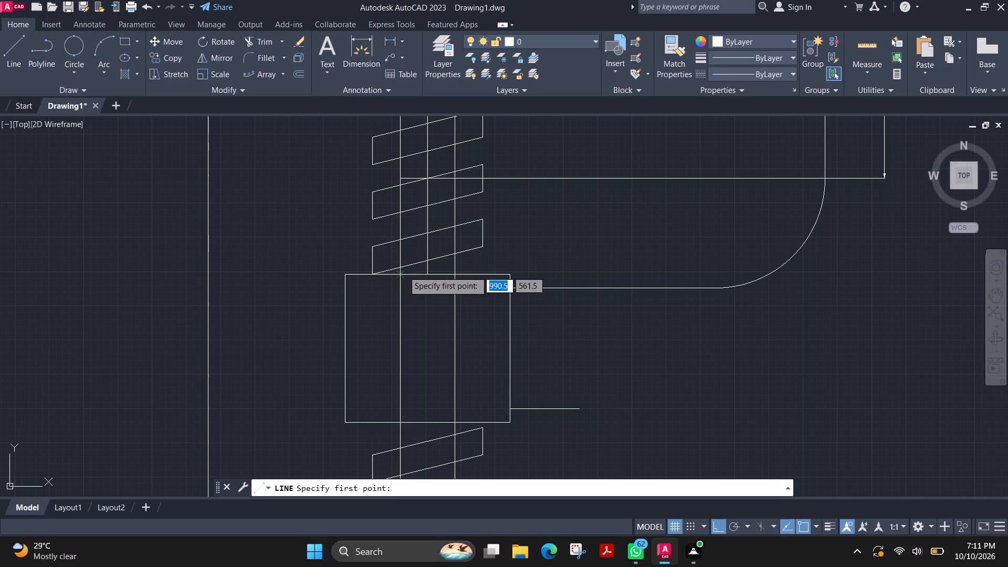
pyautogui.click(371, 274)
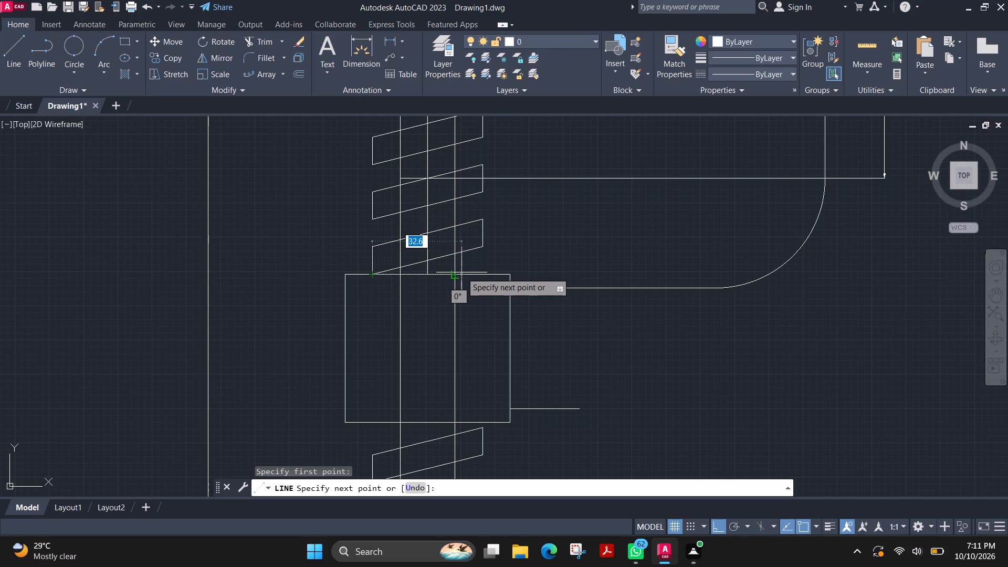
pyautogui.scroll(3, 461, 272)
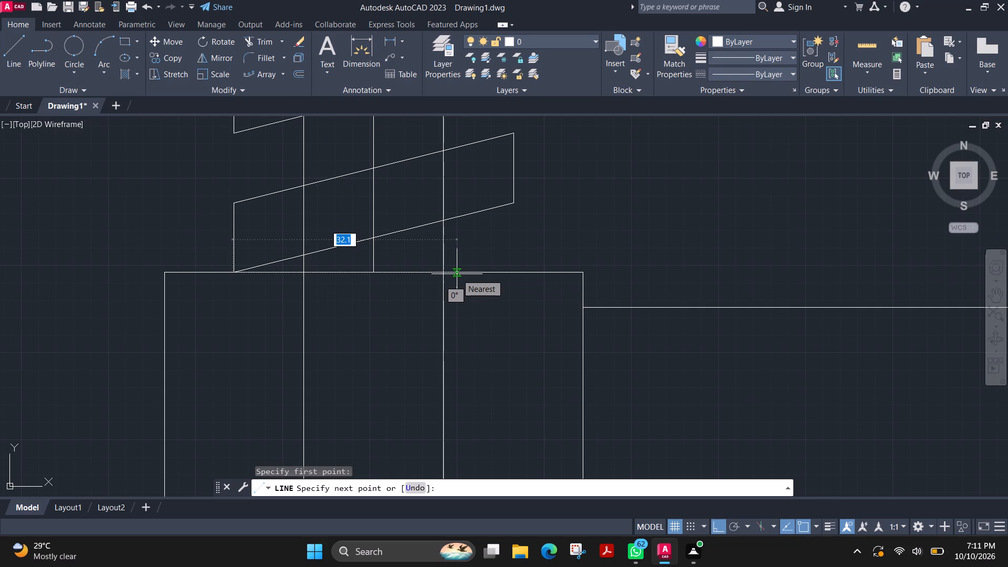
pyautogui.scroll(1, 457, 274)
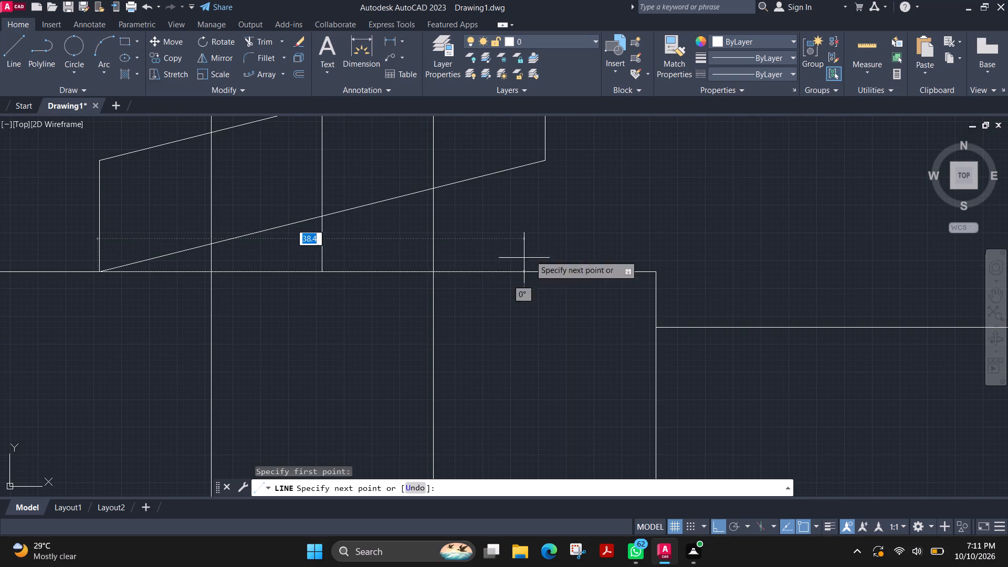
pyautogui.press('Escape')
# Offset the frame's inner spindle-side arc and inner top edge inward by 32.
pyautogui.scroll(-4, 631, 217)
pyautogui.moveTo(662, 183); pyautogui.dragTo(528, 426, button='middle')
pyautogui.moveTo(644, 189); pyautogui.dragTo(616, 363, button='middle')
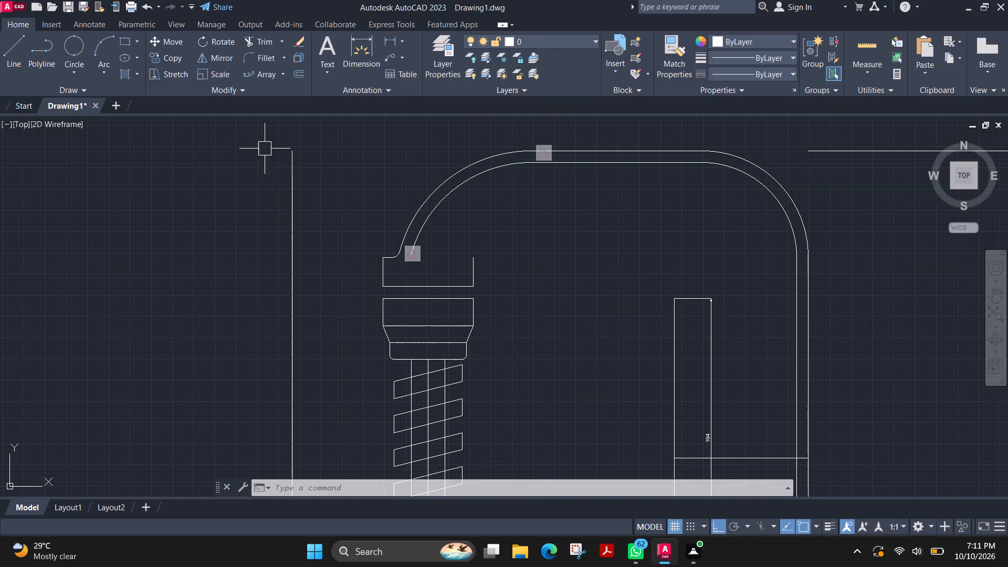
pyautogui.press('o')
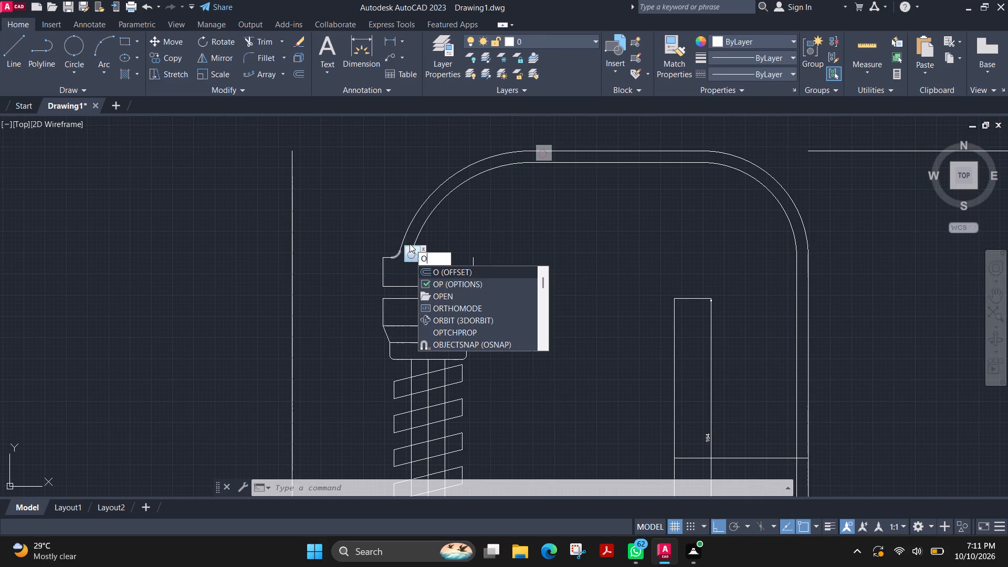
pyautogui.click(456, 276)
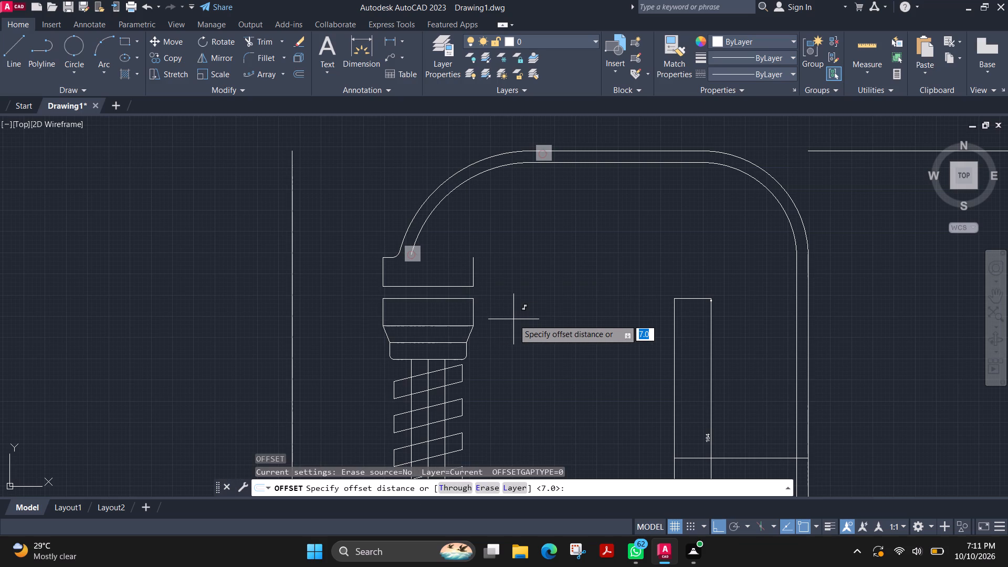
pyautogui.write('32')
pyautogui.press('Return')
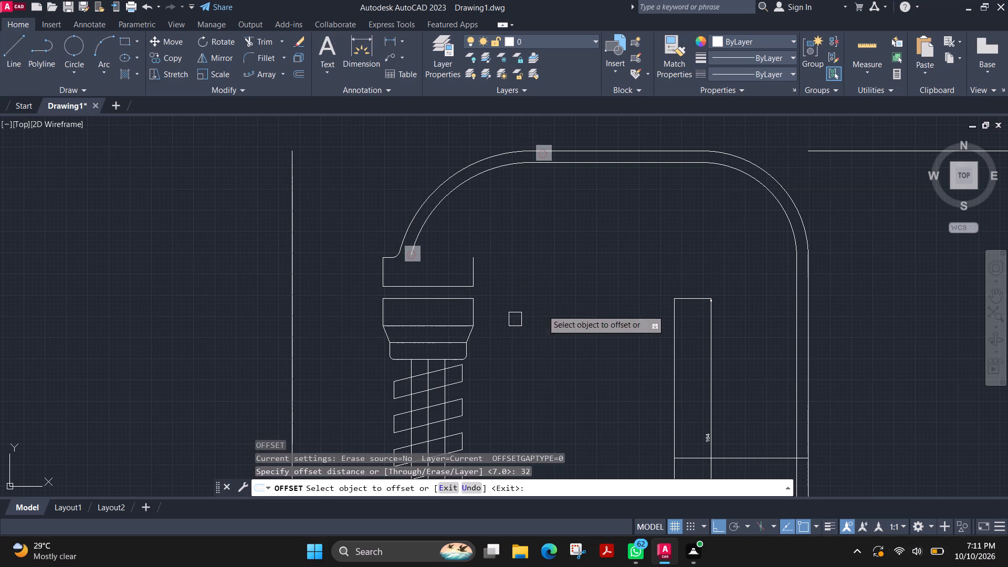
pyautogui.click(426, 230)
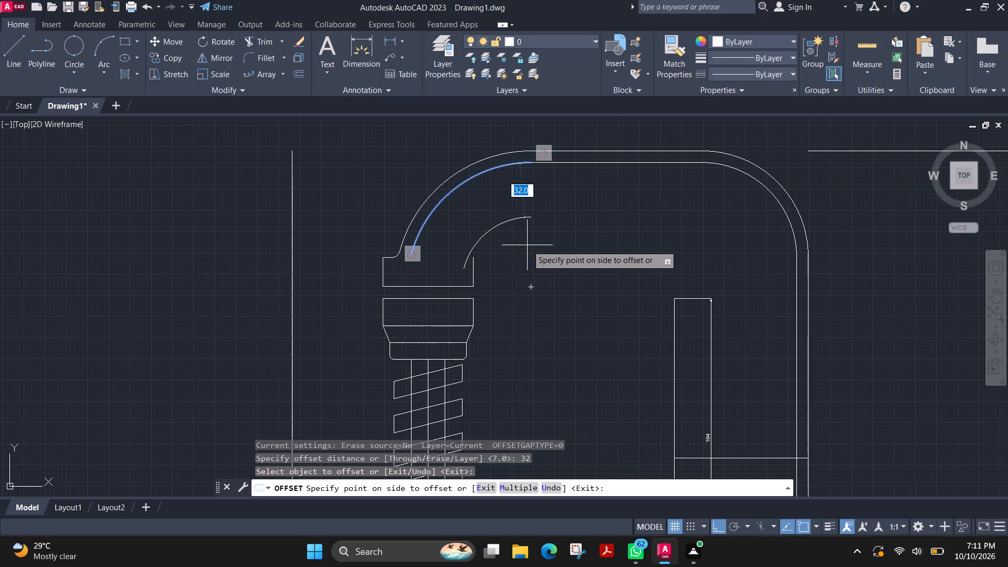
pyautogui.click(527, 245)
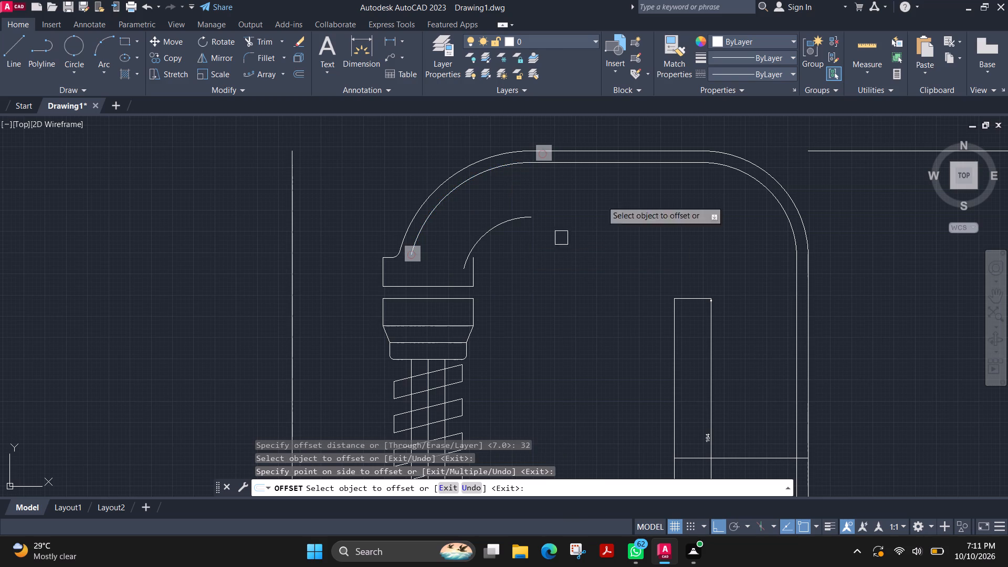
pyautogui.click(610, 166)
pyautogui.click(609, 248)
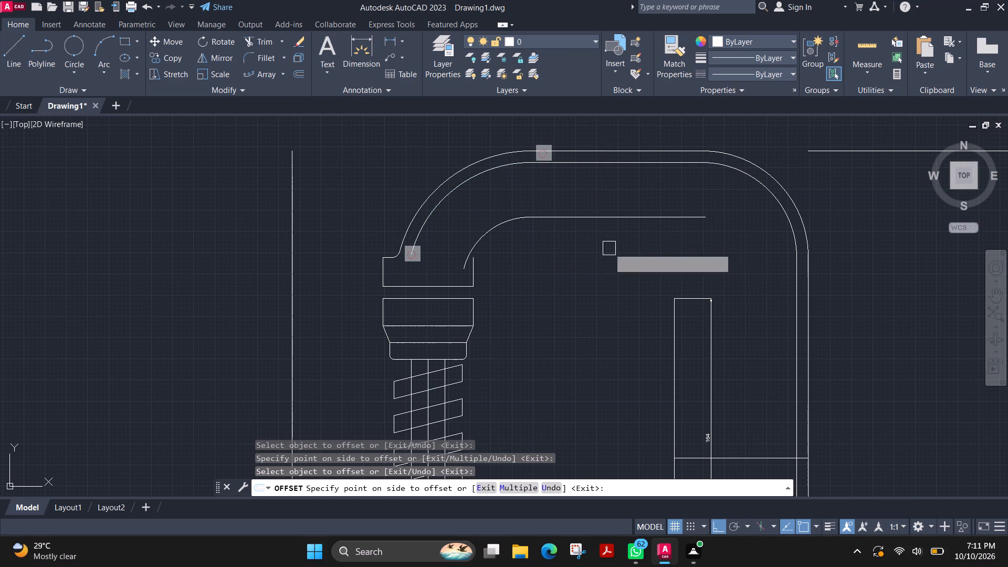
pyautogui.click(766, 197)
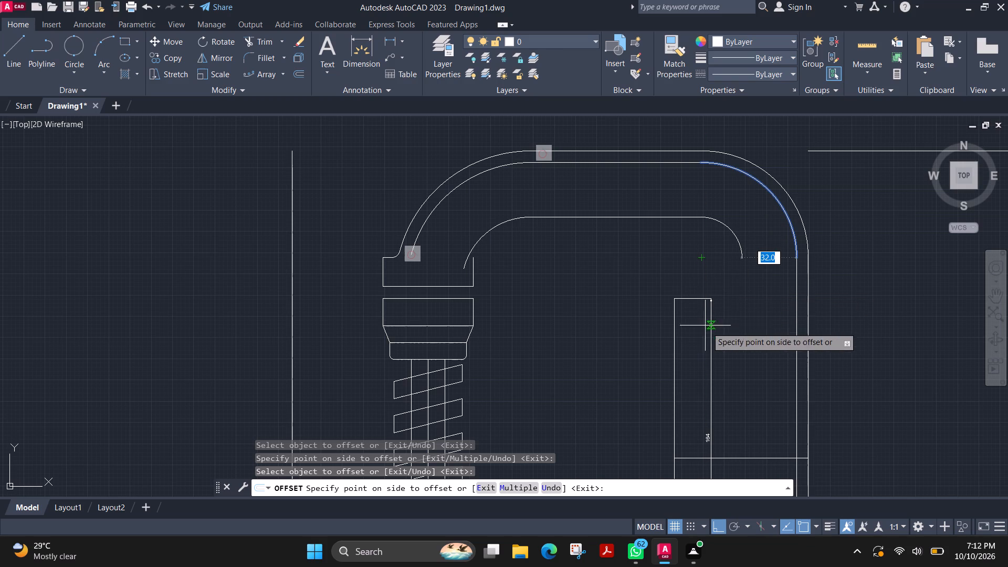
pyautogui.press('Escape')
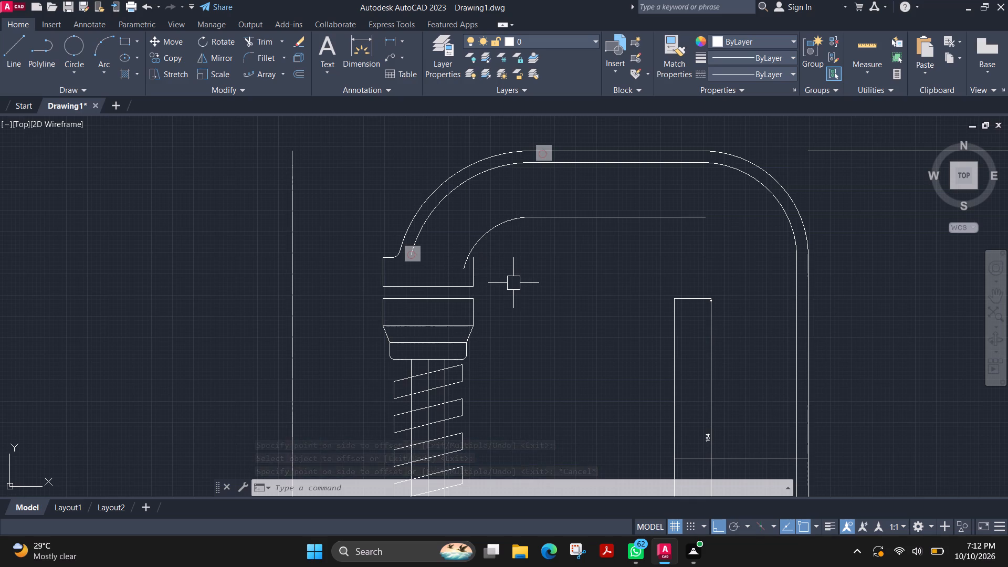
pyautogui.press('Escape')
# Offset the innermost spindle-side arc and the horizontal line joined to it inward by 7.
pyautogui.press('o')
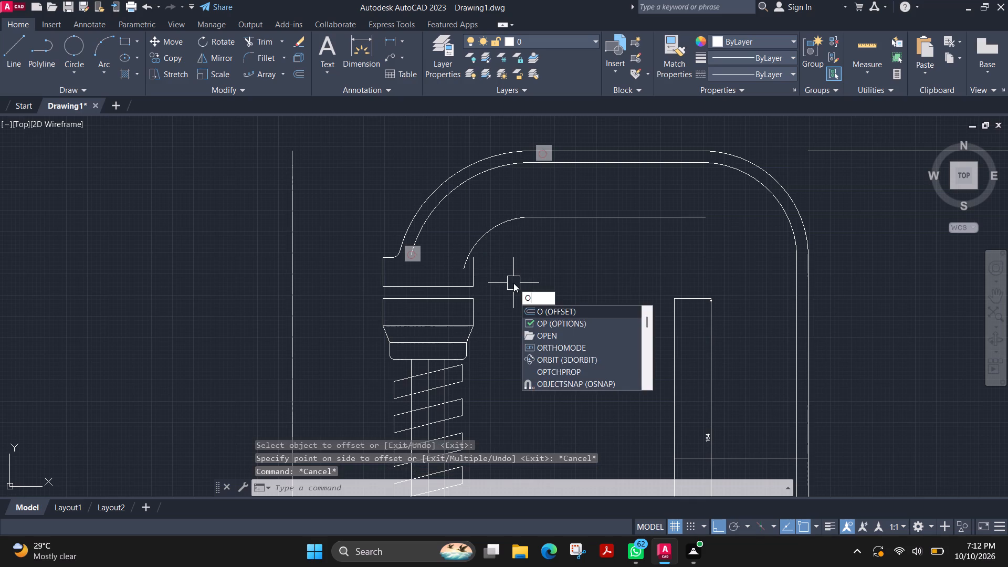
pyautogui.press('Return')
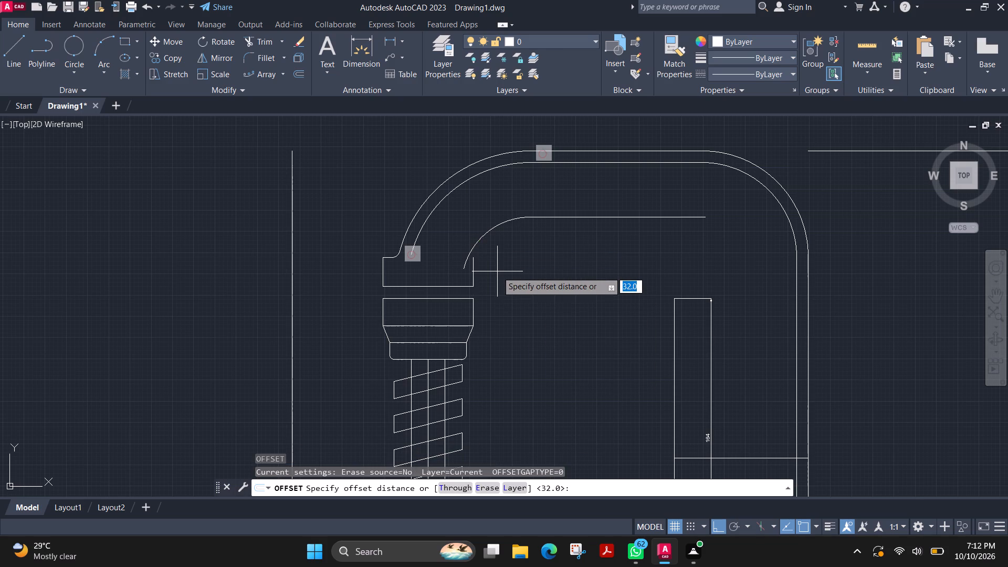
pyautogui.press('7')
pyautogui.press('Return')
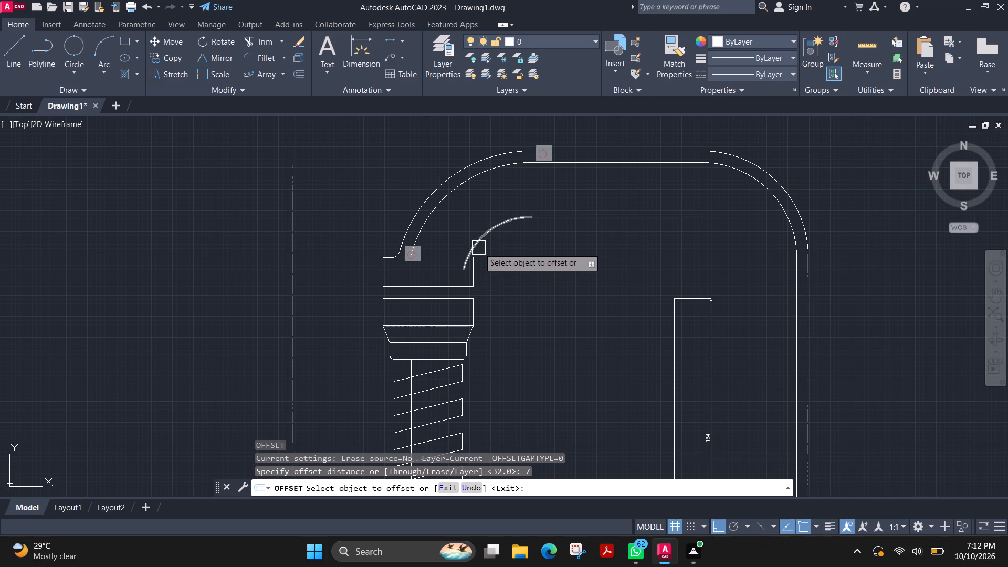
pyautogui.click(479, 248)
pyautogui.click(491, 262)
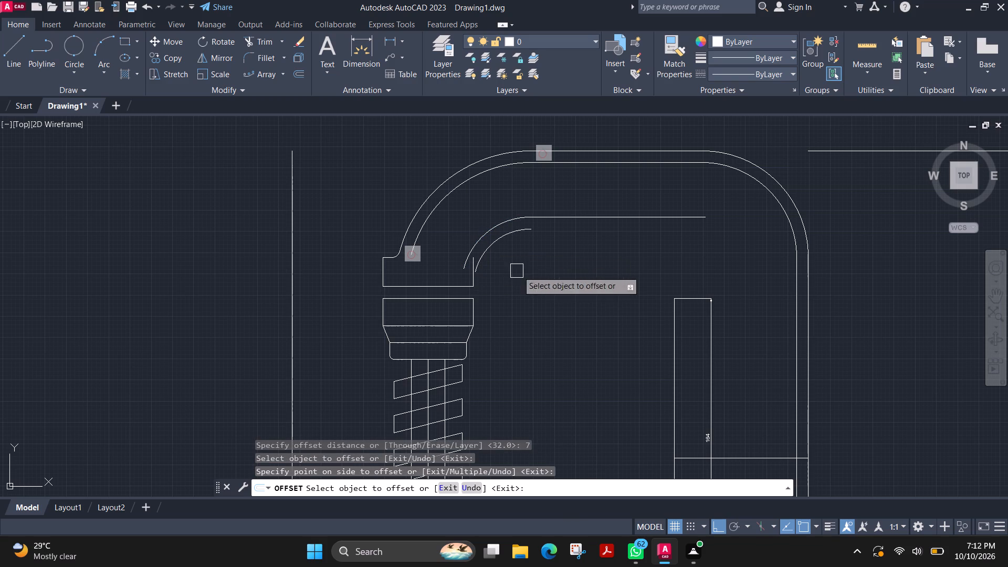
pyautogui.click(589, 223)
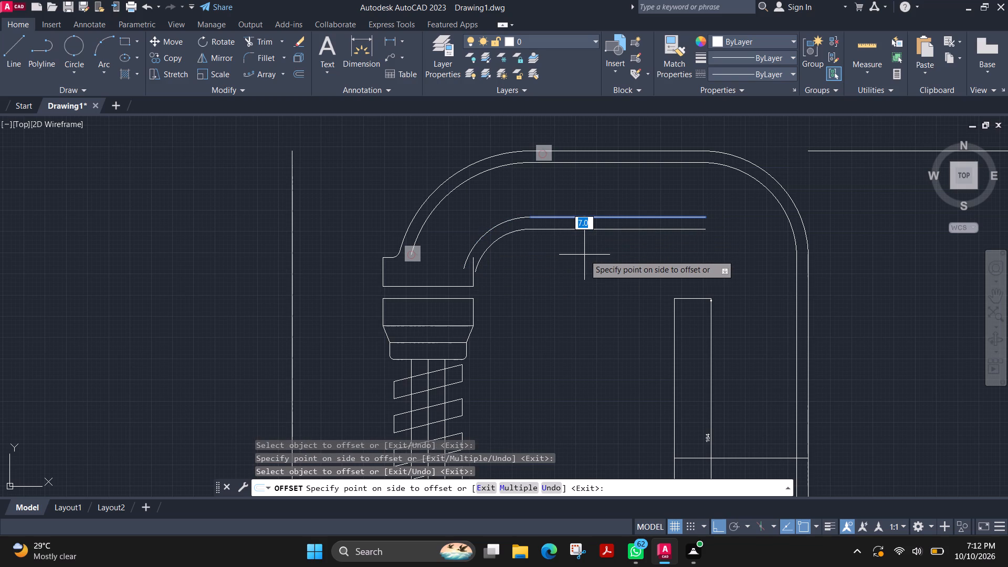
pyautogui.click(584, 255)
pyautogui.press('Escape')
# Check the radius of the innermost spindle-side arc with a radius dimension, without placing it.
pyautogui.scroll(1, 517, 280)
pyautogui.scroll(2, 471, 276)
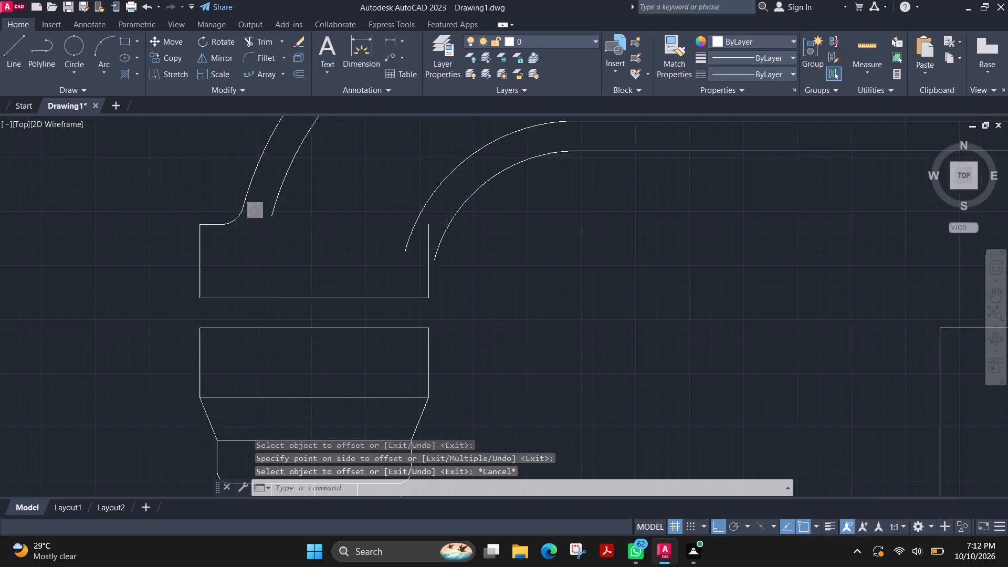
pyautogui.moveTo(434, 230); pyautogui.dragTo(427, 328, button='middle')
pyautogui.scroll(-1, 426, 330)
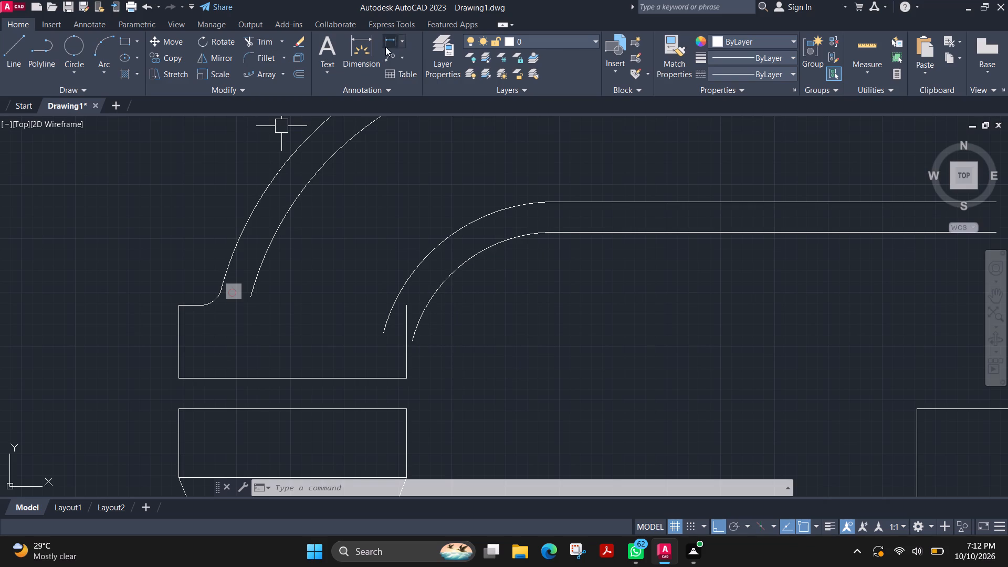
pyautogui.click(402, 41)
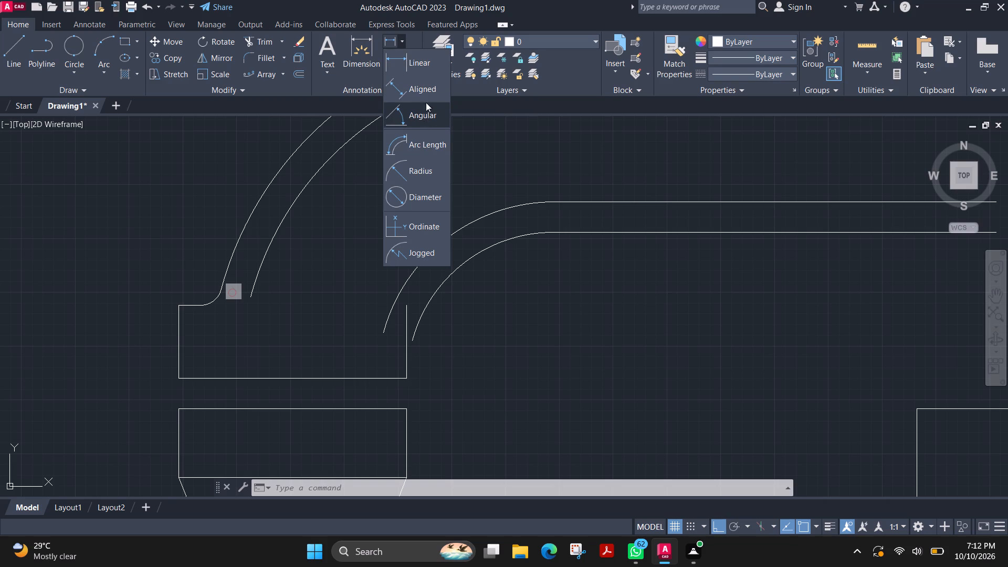
pyautogui.click(418, 177)
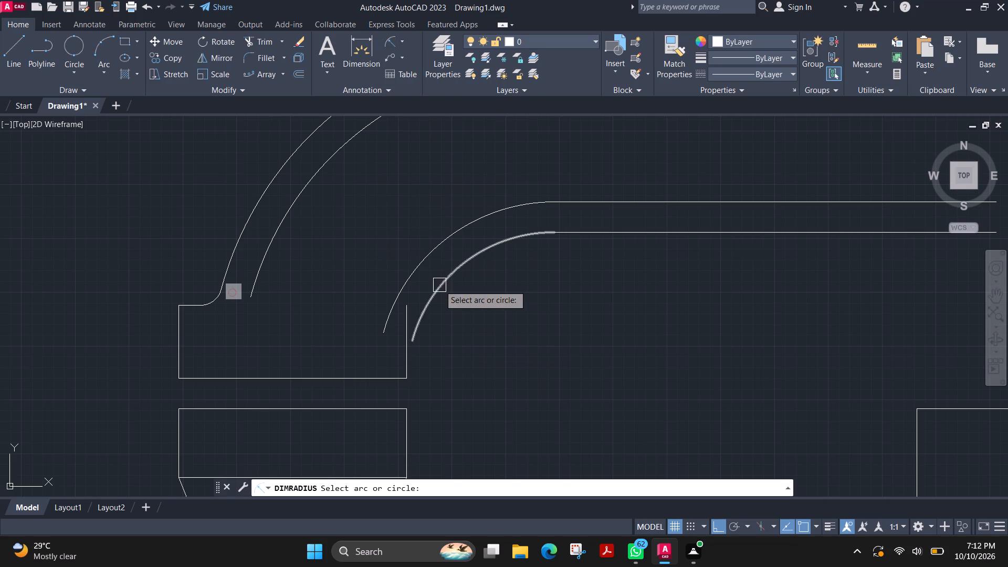
pyautogui.click(439, 285)
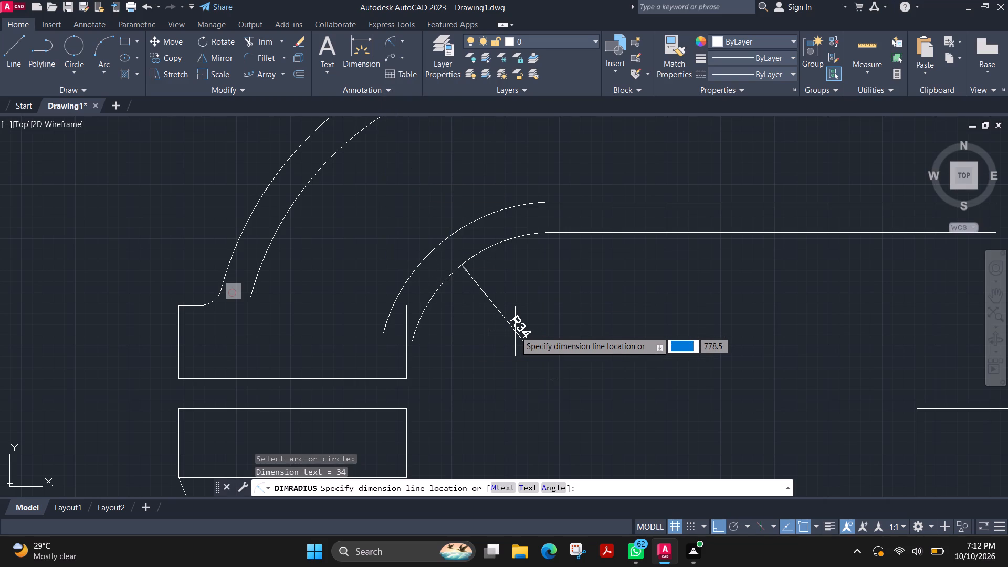
pyautogui.press('Escape')
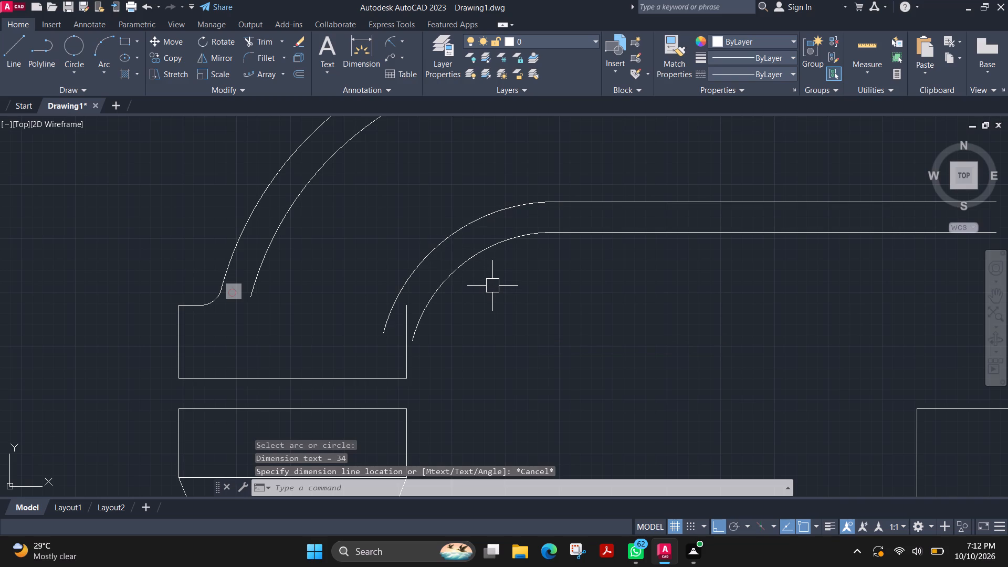
# Delete the two innermost spindle-side arcs above the spindle head.
pyautogui.scroll(-1, 492, 286)
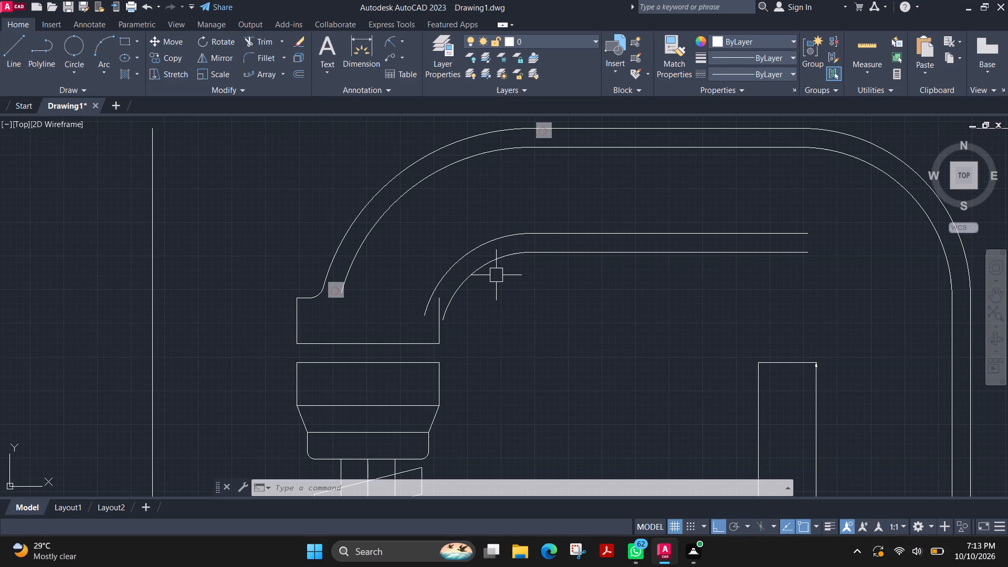
pyautogui.moveTo(509, 289); pyautogui.dragTo(498, 285)
pyautogui.click(469, 235)
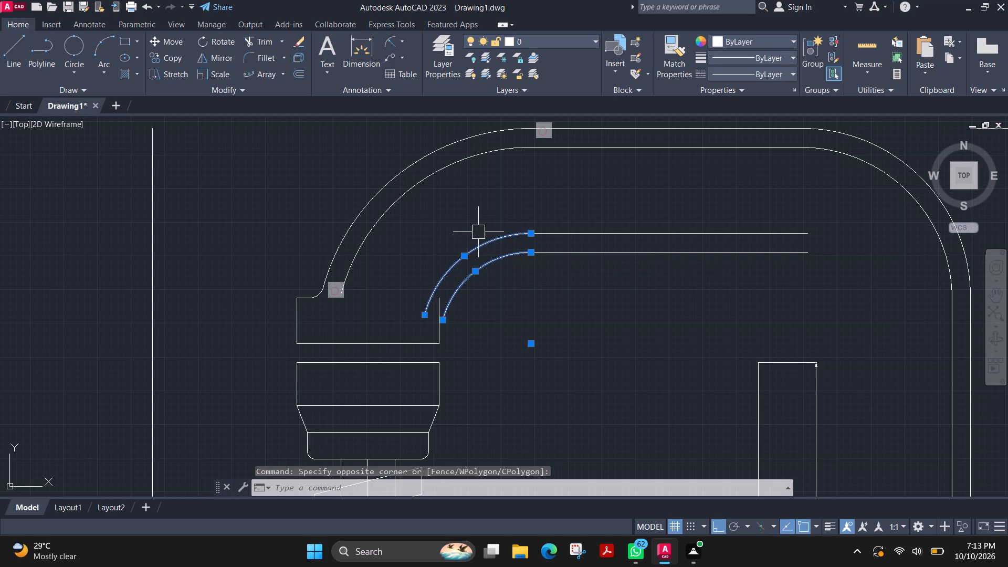
pyautogui.press('Delete')
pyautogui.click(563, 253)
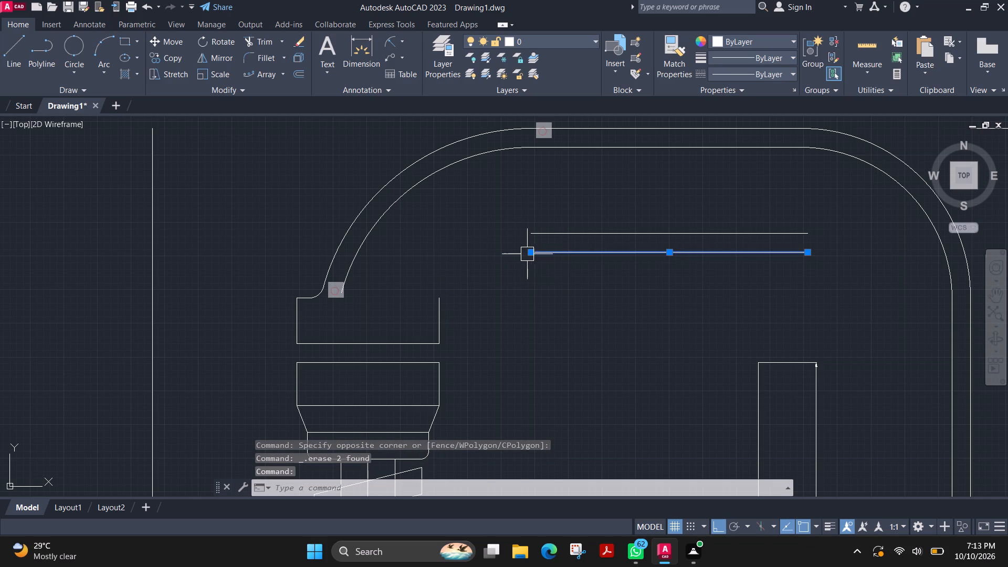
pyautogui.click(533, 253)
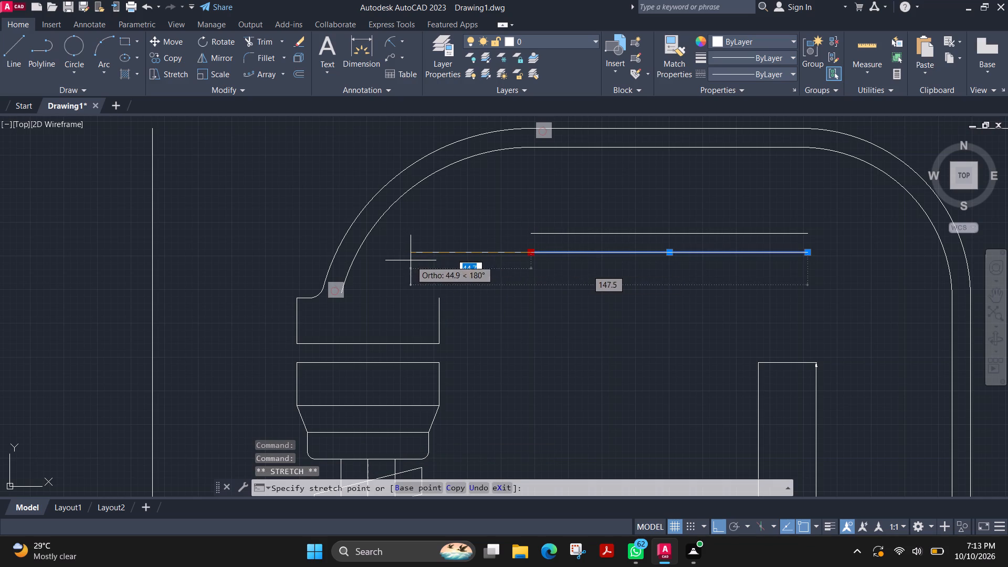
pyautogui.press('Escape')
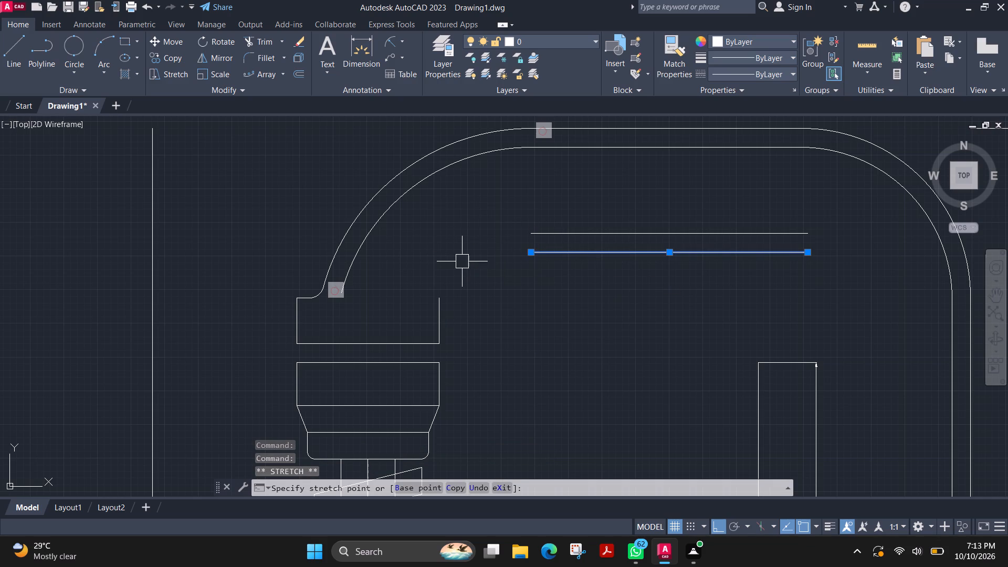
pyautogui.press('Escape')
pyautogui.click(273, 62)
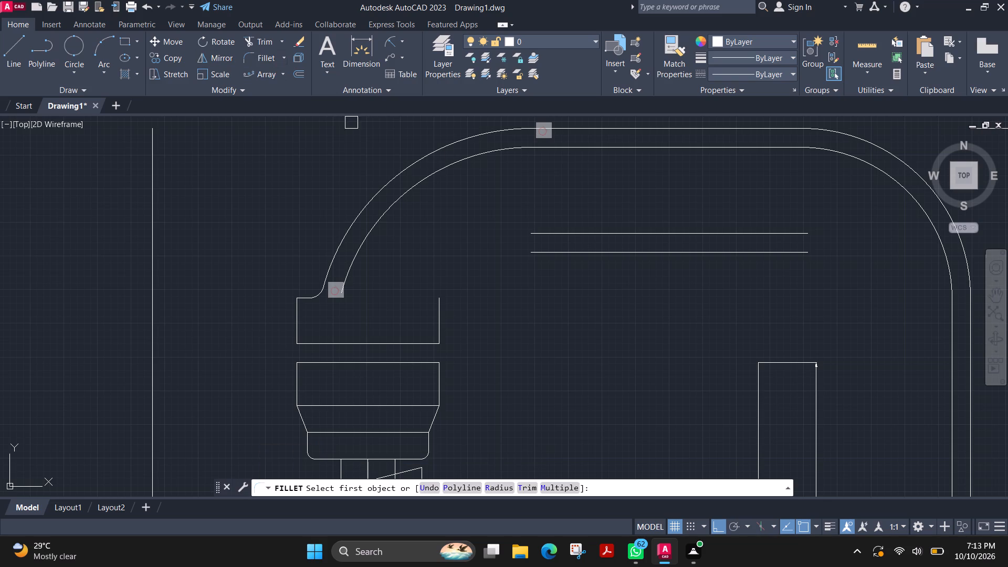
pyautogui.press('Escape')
# Stretch the lower inner horizontal line's spindle-side end beyond the open vertical edge of the block above the spindle head.
pyautogui.click(537, 251)
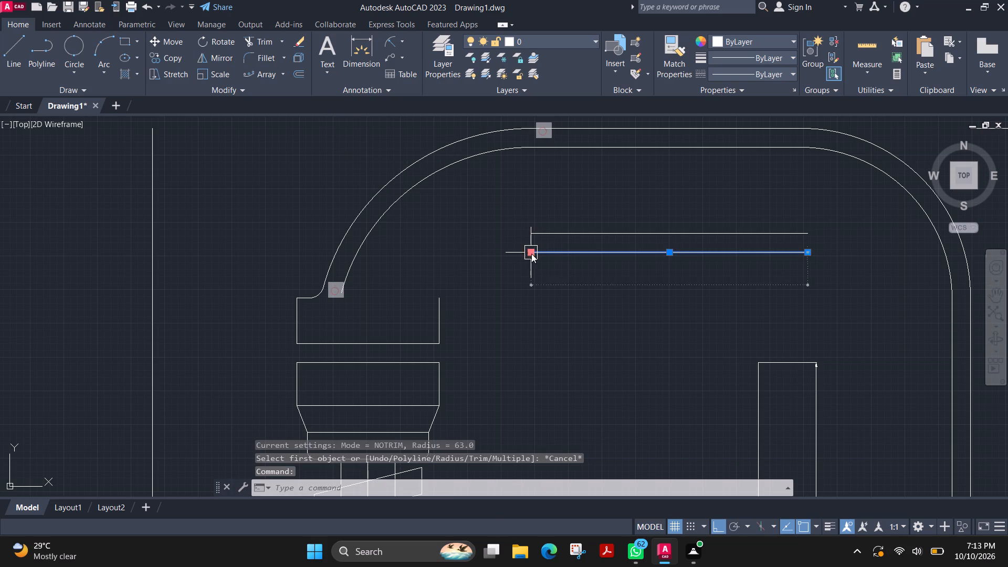
pyautogui.click(531, 254)
pyautogui.click(397, 254)
pyautogui.press('Escape')
# Stretch the open upper end of the block's vertical edge above the spindle head up past the lower inner horizontal line.
pyautogui.click(437, 302)
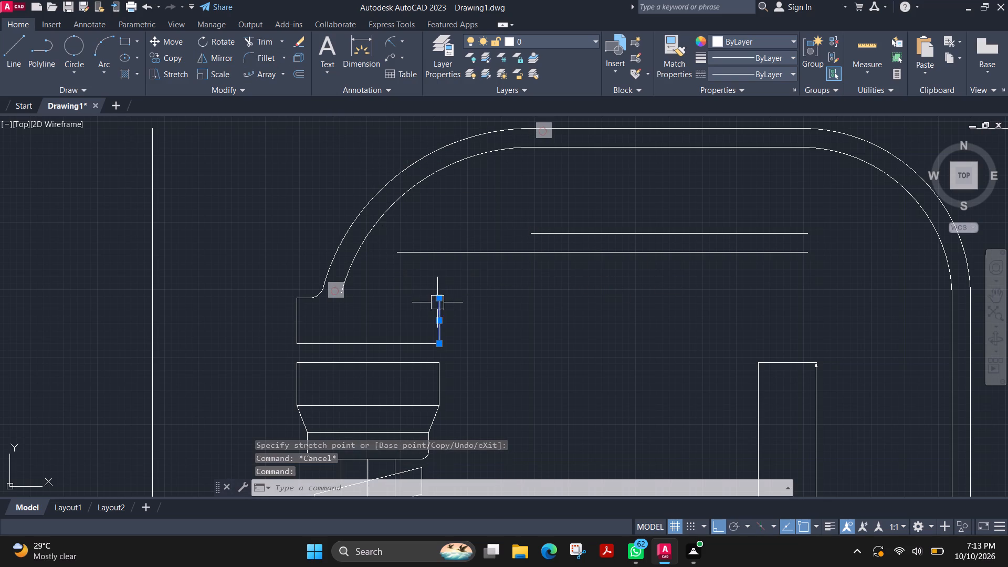
pyautogui.click(440, 299)
pyautogui.click(444, 231)
pyautogui.press('Escape')
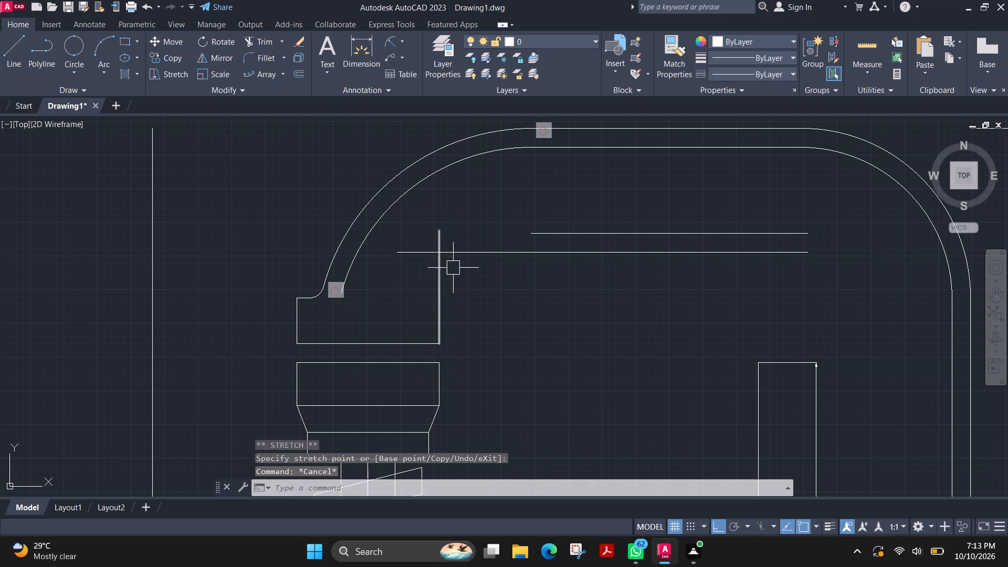
# Fillet the block's extended vertical edge and the inner horizontal line with a radius of 20.
pyautogui.click(266, 56)
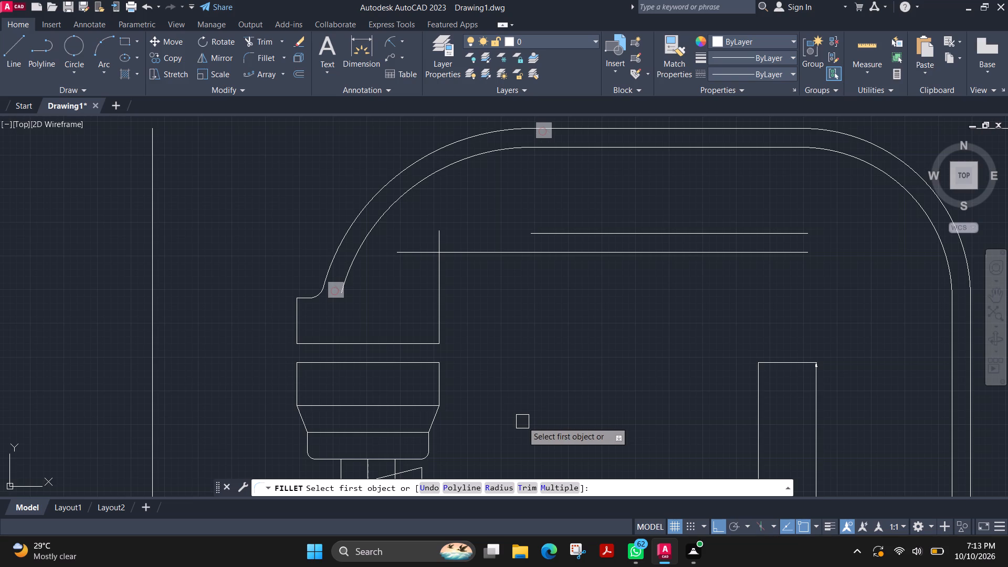
pyautogui.write('20')
pyautogui.press('Return')
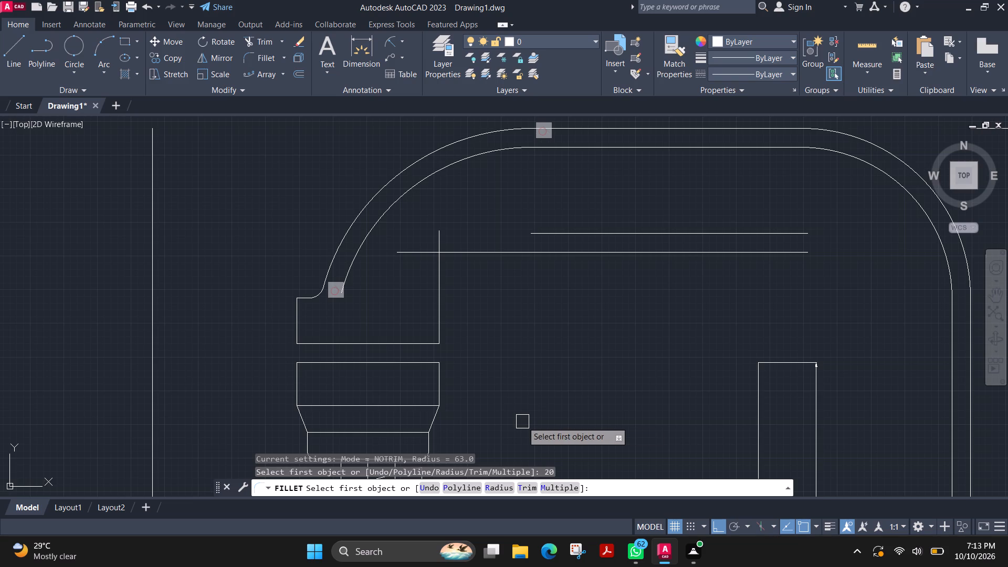
pyautogui.click(443, 283)
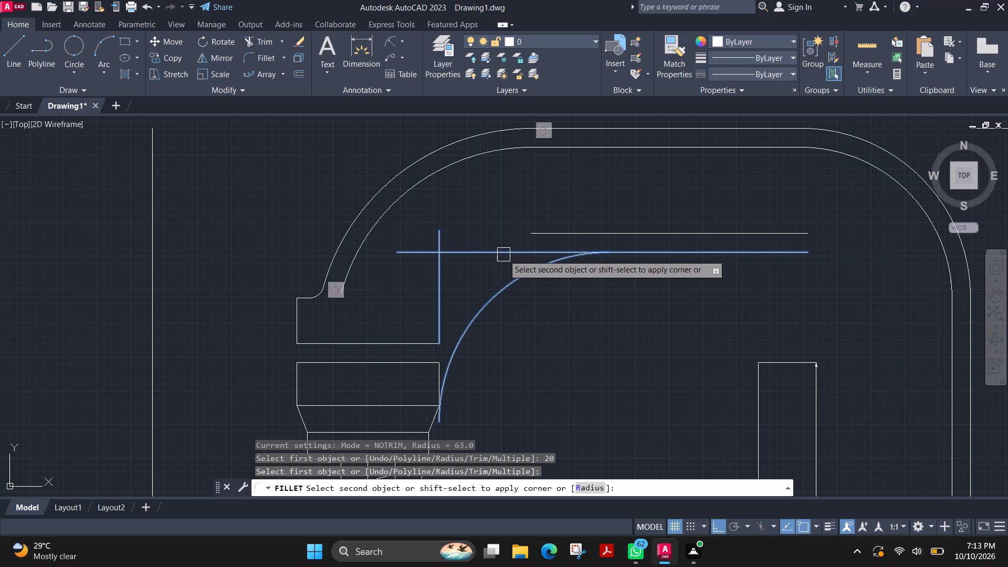
pyautogui.click(598, 493)
pyautogui.click(589, 489)
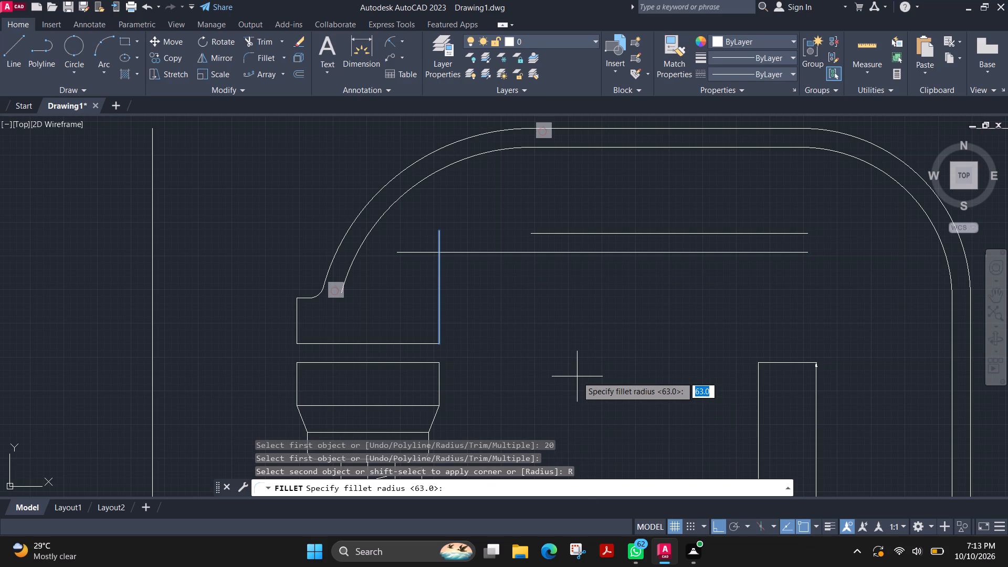
pyautogui.write('20')
pyautogui.press('Return')
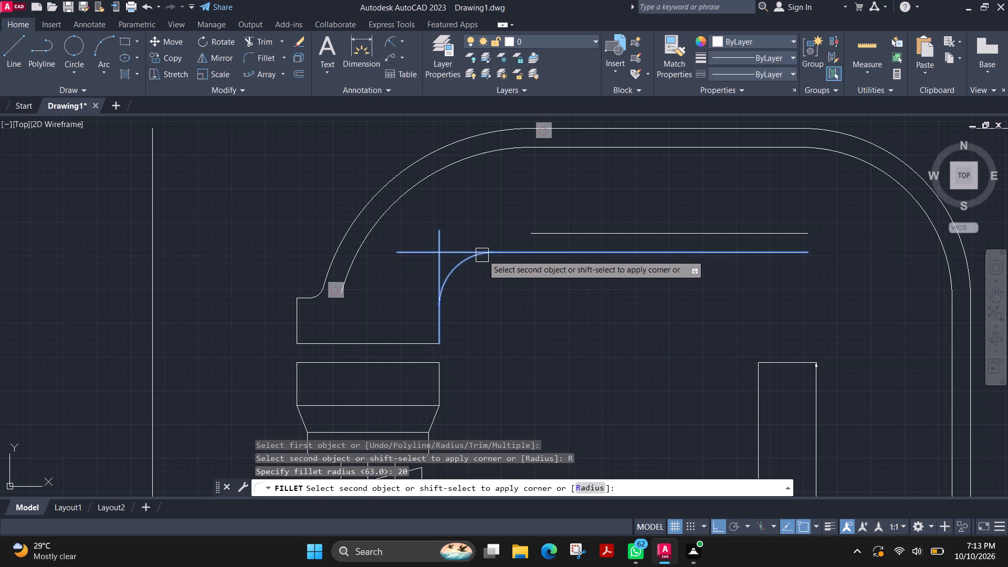
pyautogui.click(515, 254)
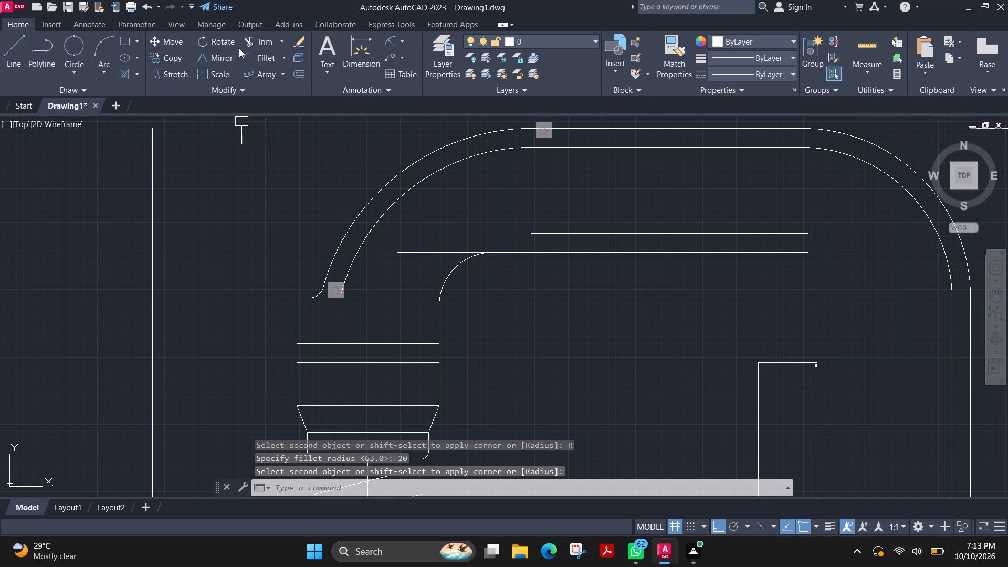
# Trim the ends of the vertical edge and inner horizontal line that overhang the radius 20 fillet.
pyautogui.click(266, 45)
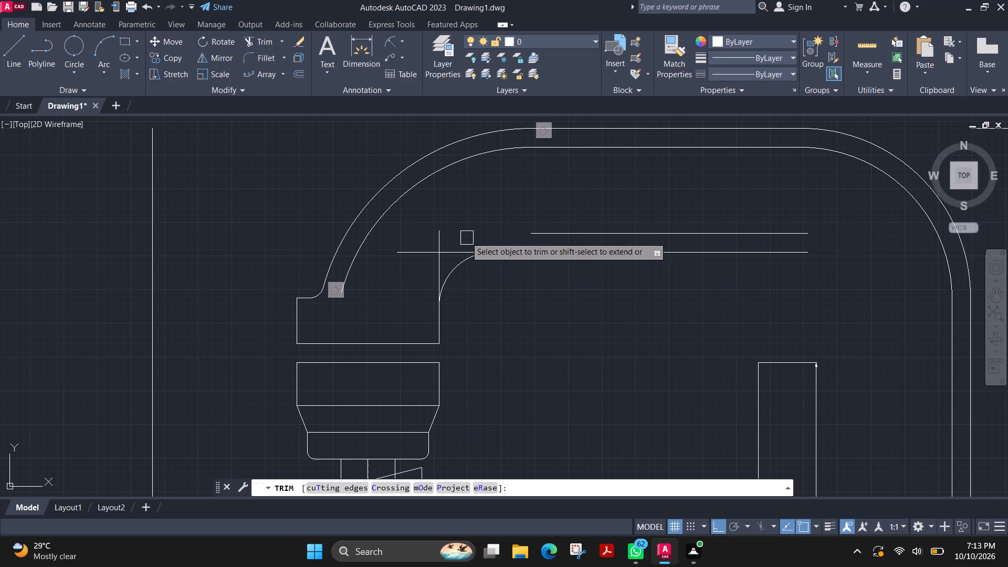
pyautogui.click(465, 235)
pyautogui.click(422, 278)
pyautogui.click(415, 253)
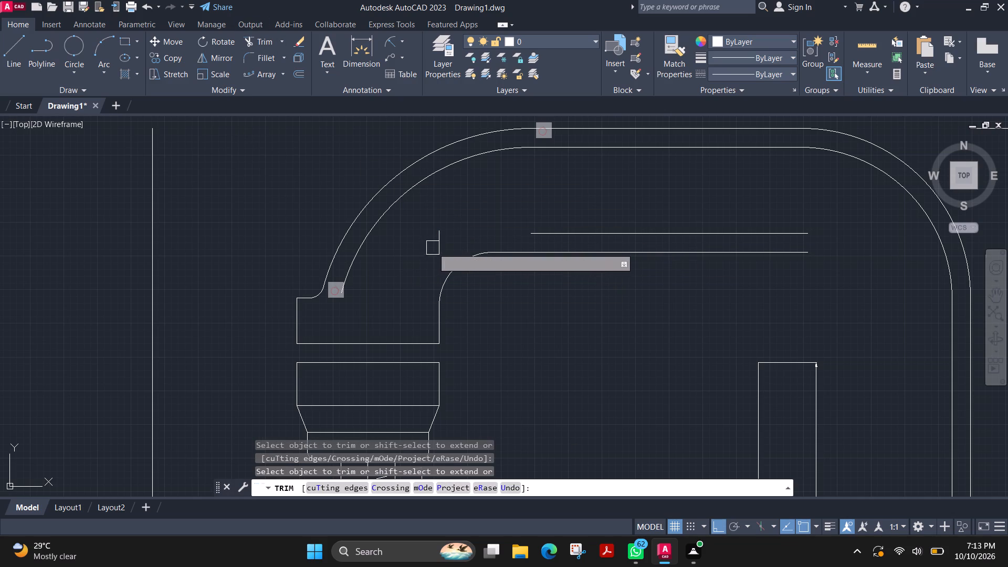
pyautogui.click(434, 247)
pyautogui.press('Escape')
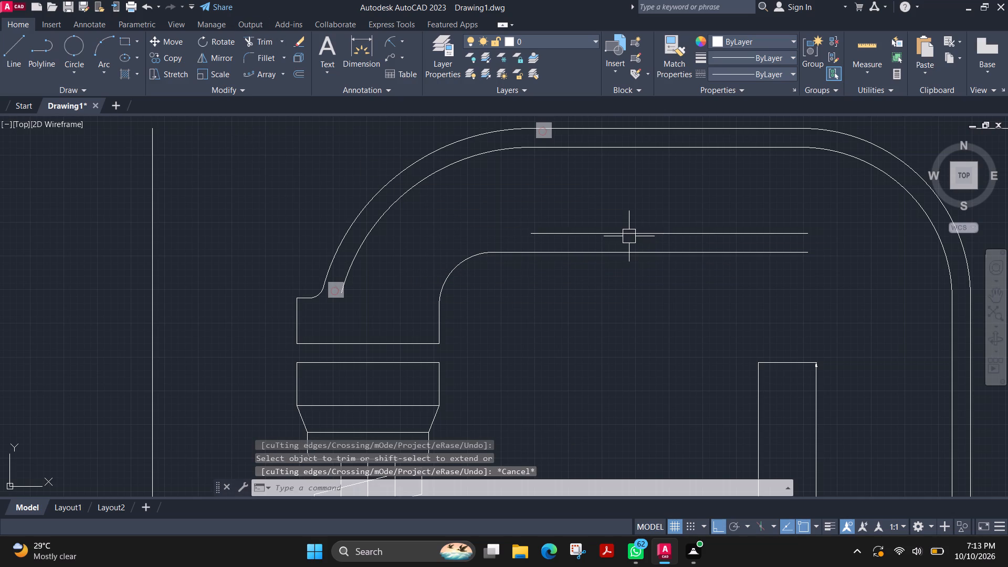
# Delete the short upper inner horizontal line above the filleted line.
pyautogui.click(566, 236)
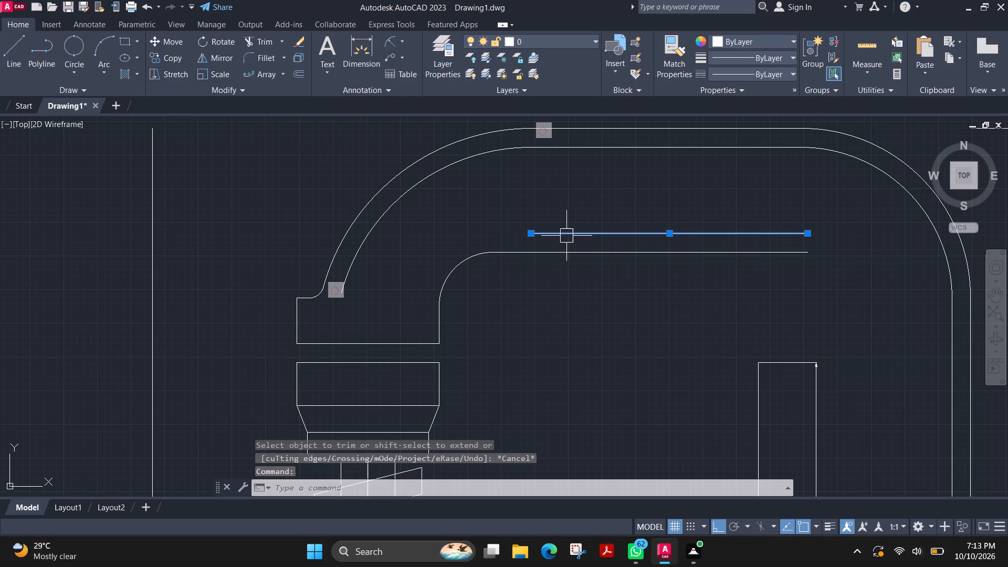
pyautogui.press('Delete')
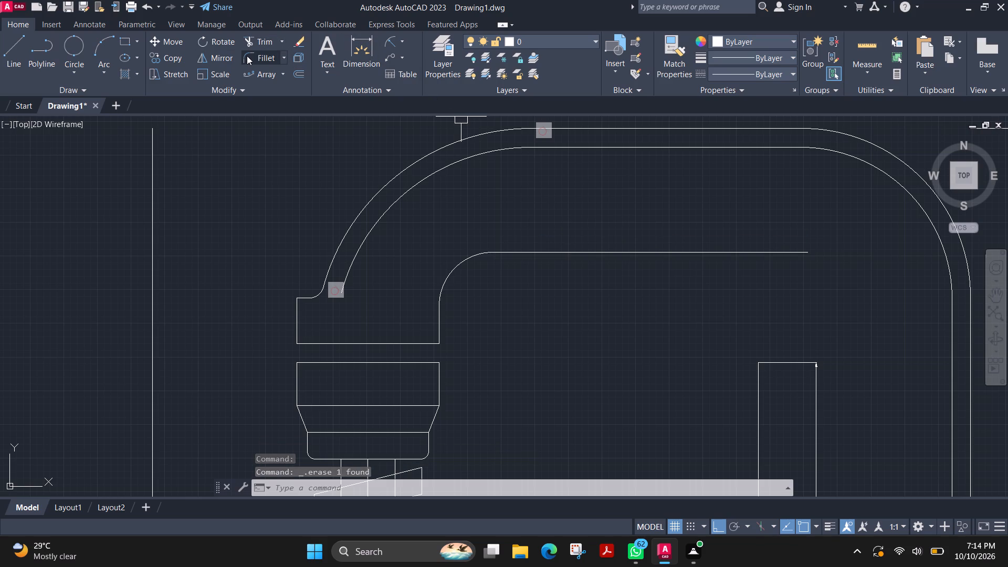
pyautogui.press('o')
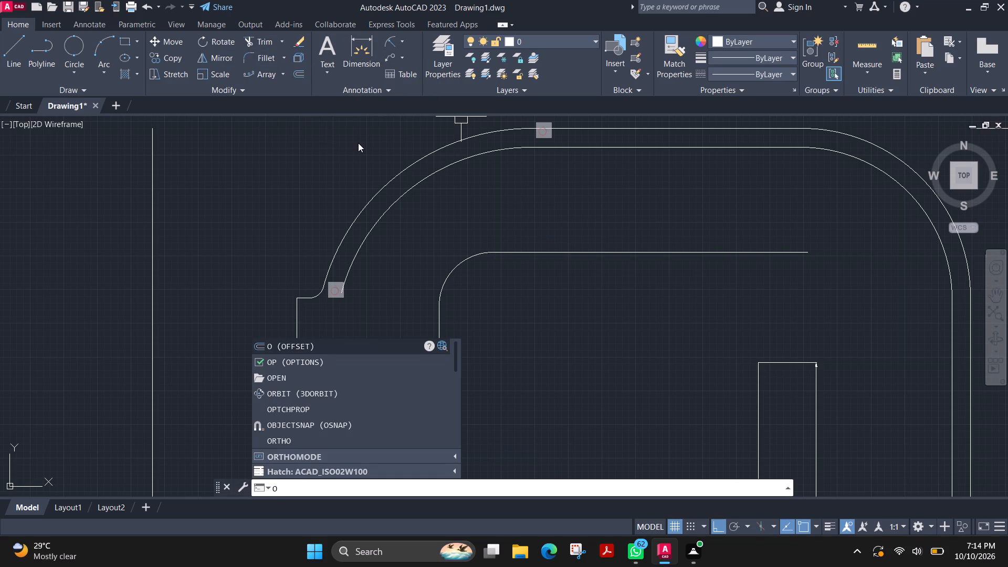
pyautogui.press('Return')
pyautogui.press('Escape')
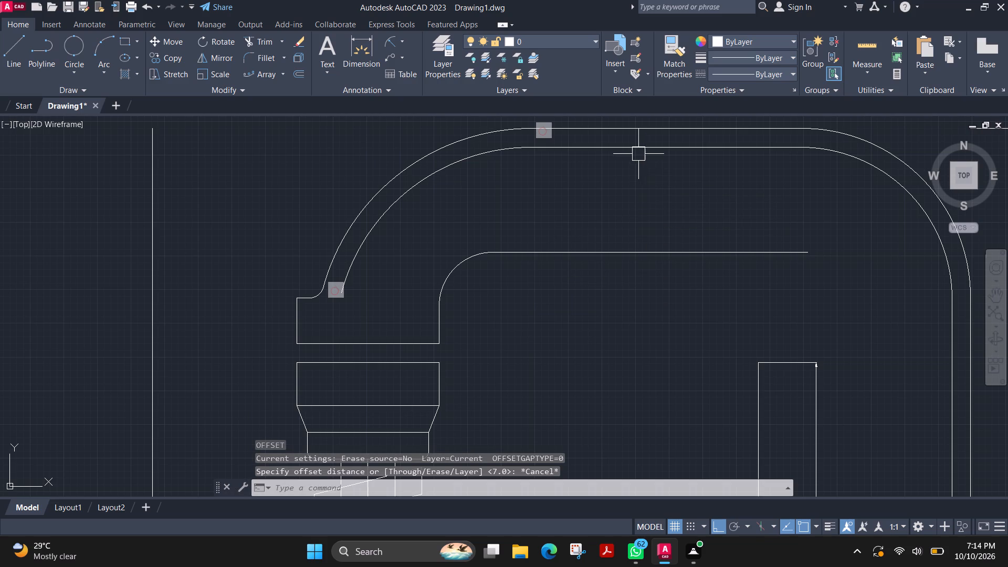
# Check the vertical distance between the outer band's lower line and the inner horizontal line, without placing a dimension.
pyautogui.click(357, 44)
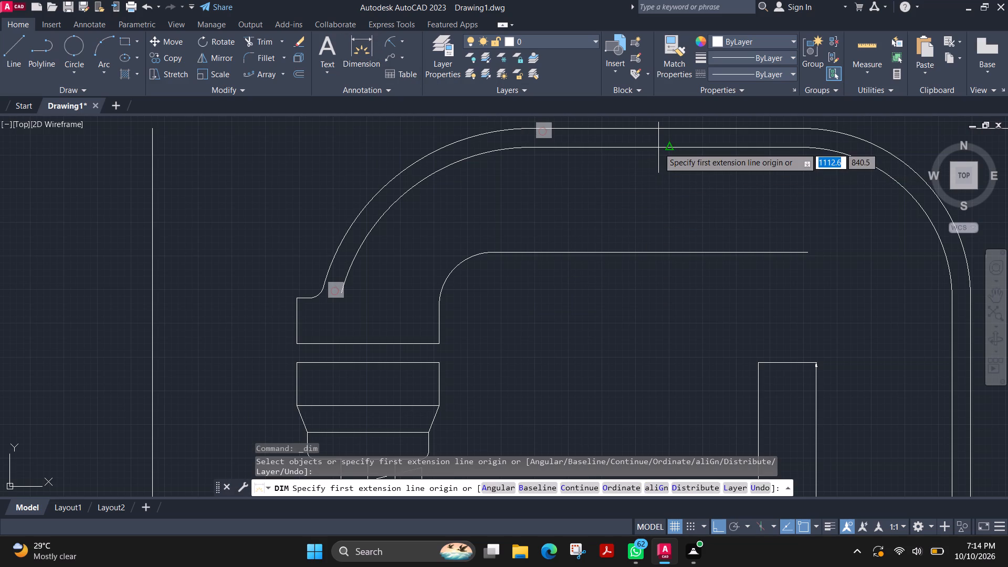
pyautogui.click(658, 148)
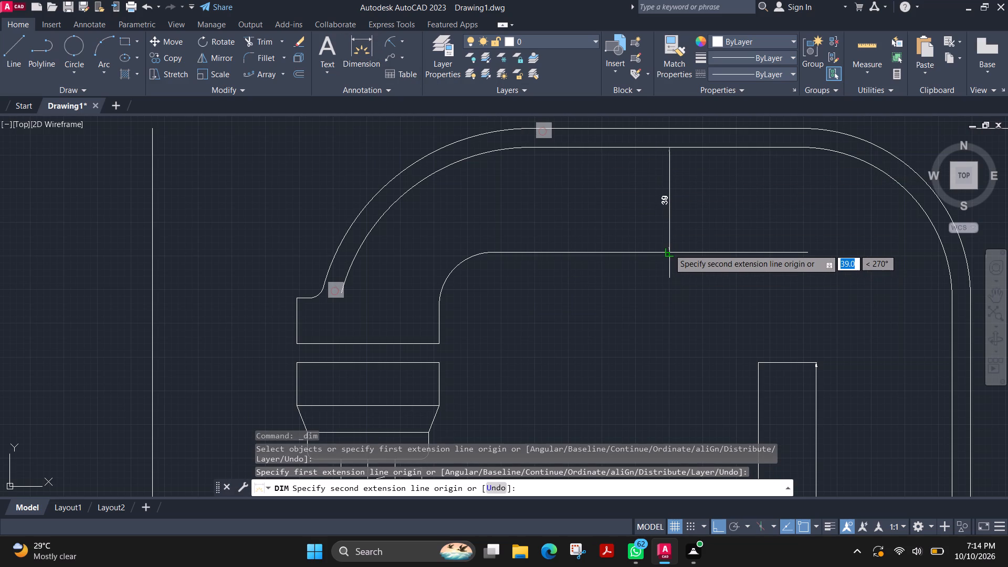
pyautogui.press('Escape')
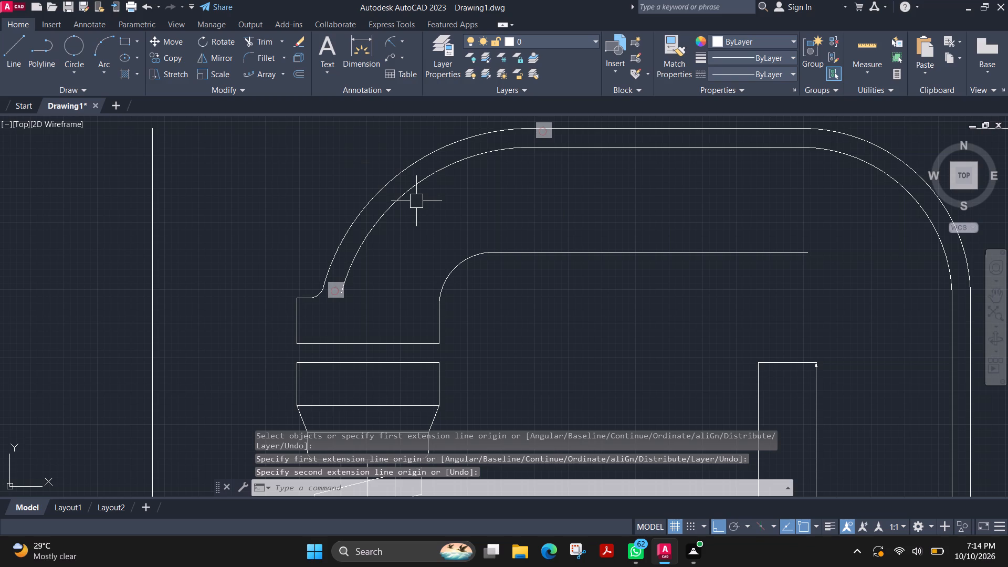
# Offset the radius 20 fillet arc and the inner horizontal line joined to it by 7 toward the outer profile.
pyautogui.press('o')
pyautogui.press('Return')
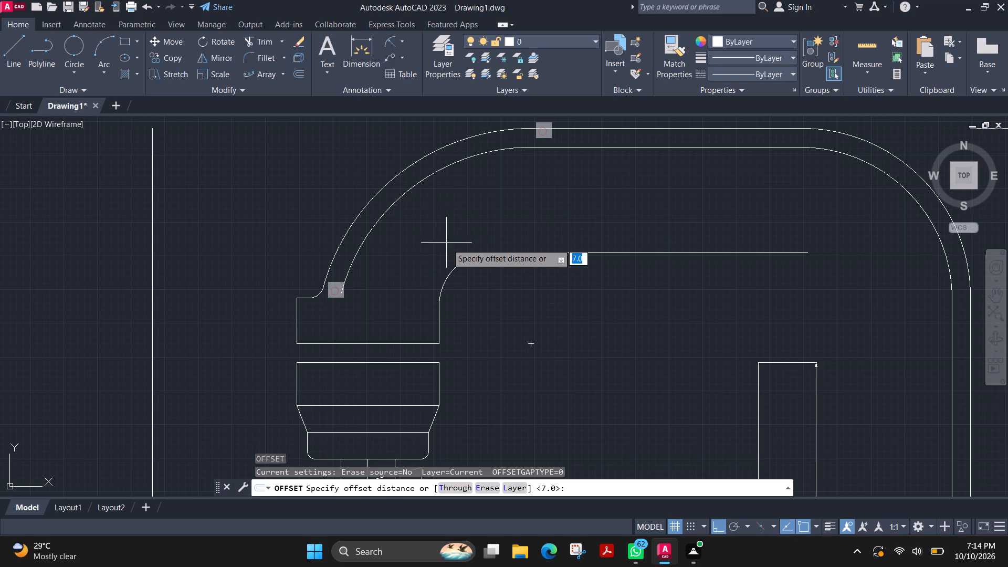
pyautogui.press('Return')
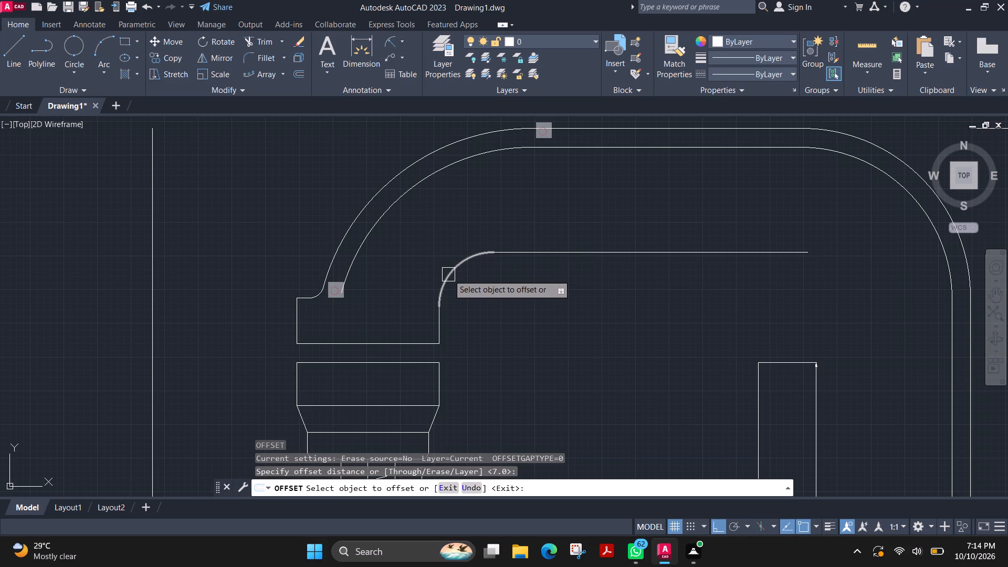
pyautogui.click(448, 275)
pyautogui.click(442, 264)
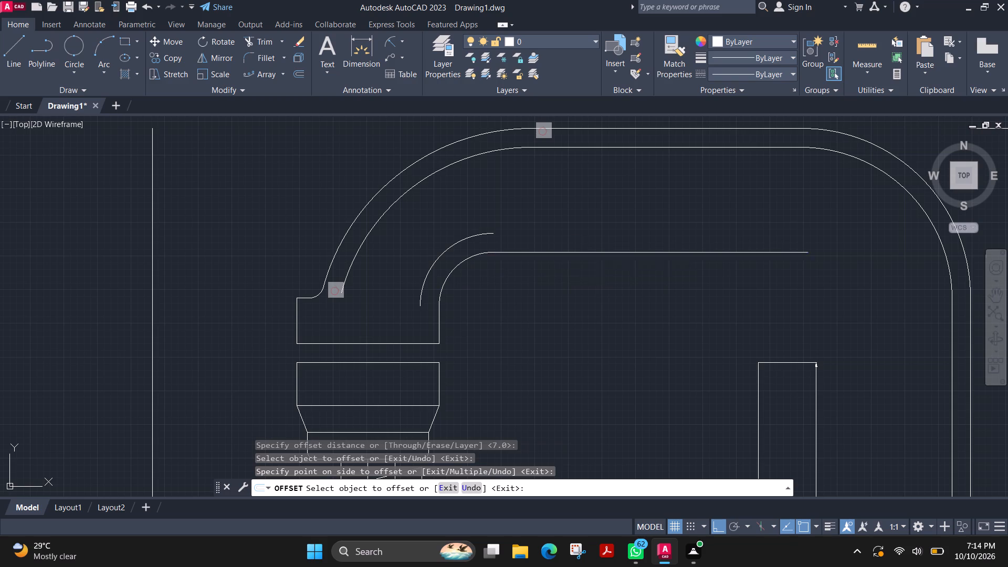
pyautogui.click(571, 255)
pyautogui.click(573, 235)
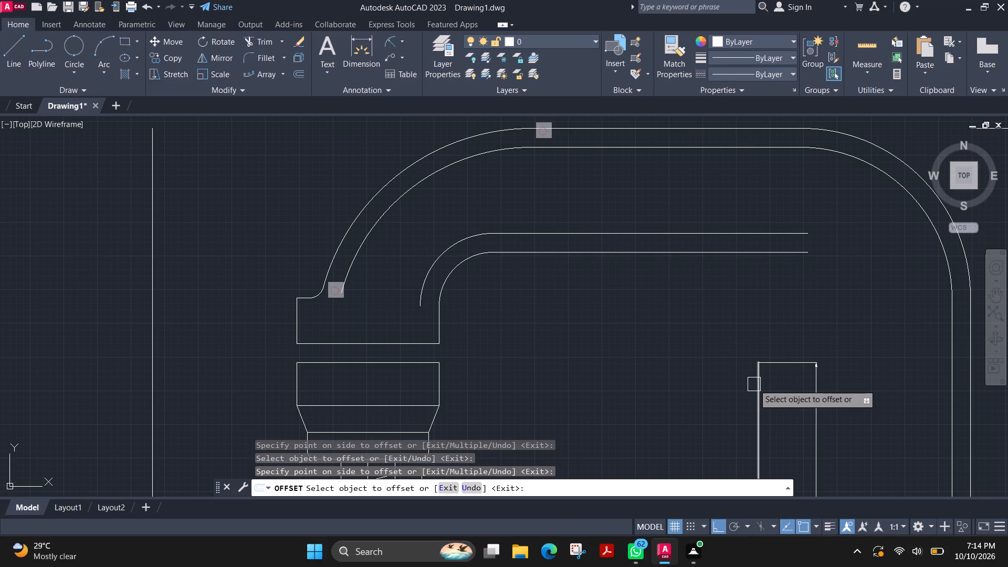
pyautogui.press('Escape')
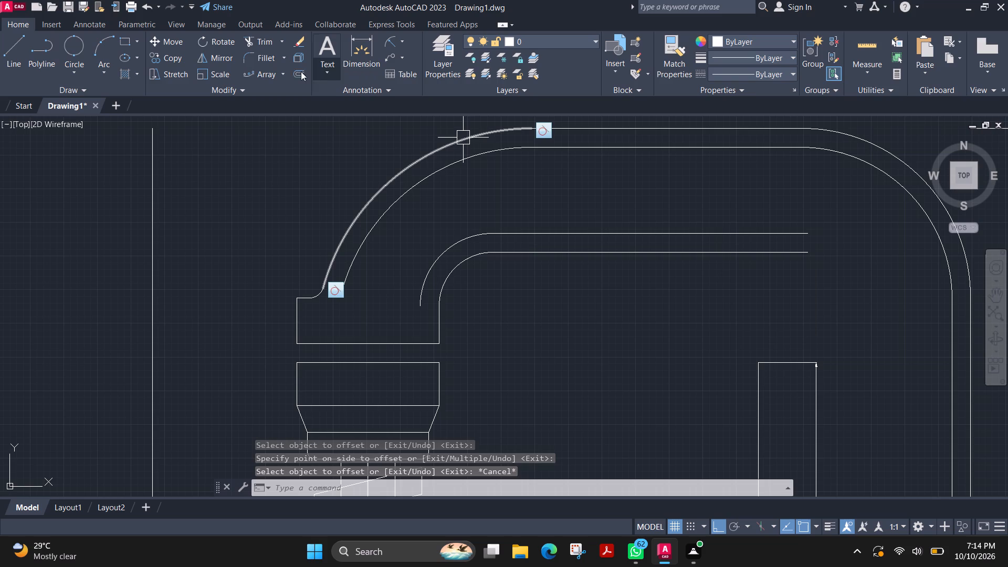
# Fillet the lower inner horizontal line and the inner vertical edge of the block opposite the spindle with a radius of 40.
pyautogui.click(256, 60)
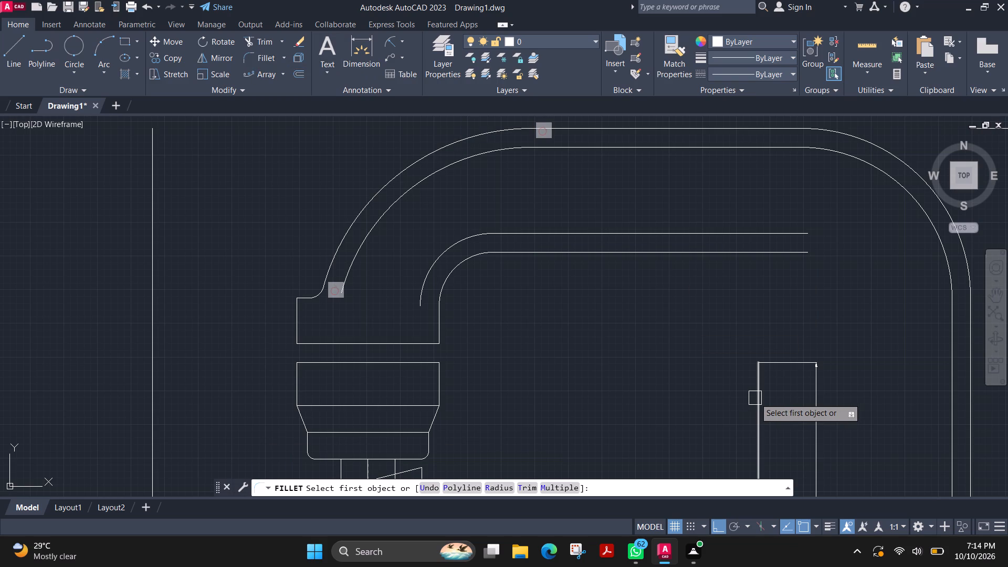
pyautogui.click(508, 485)
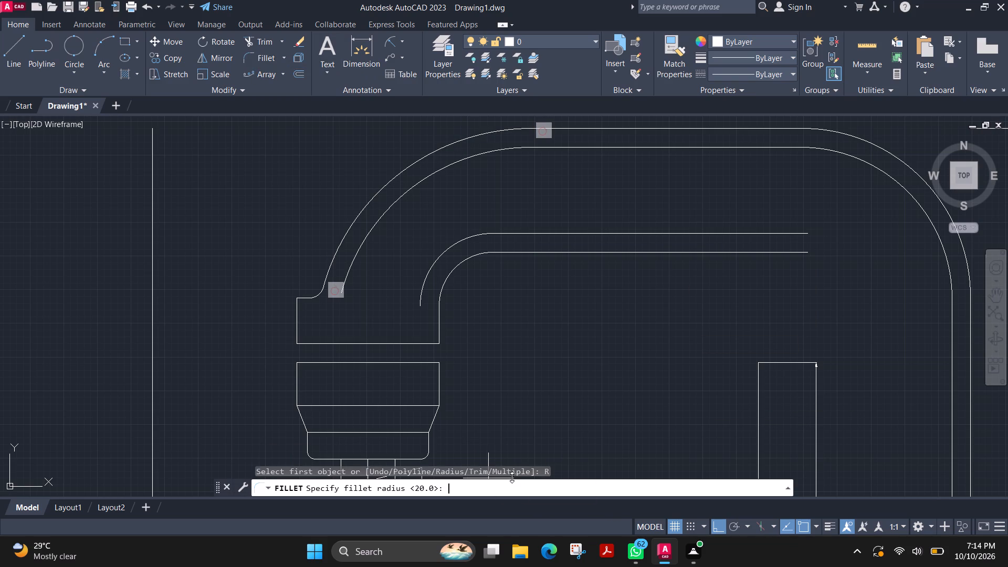
pyautogui.write('40')
pyautogui.press('Return')
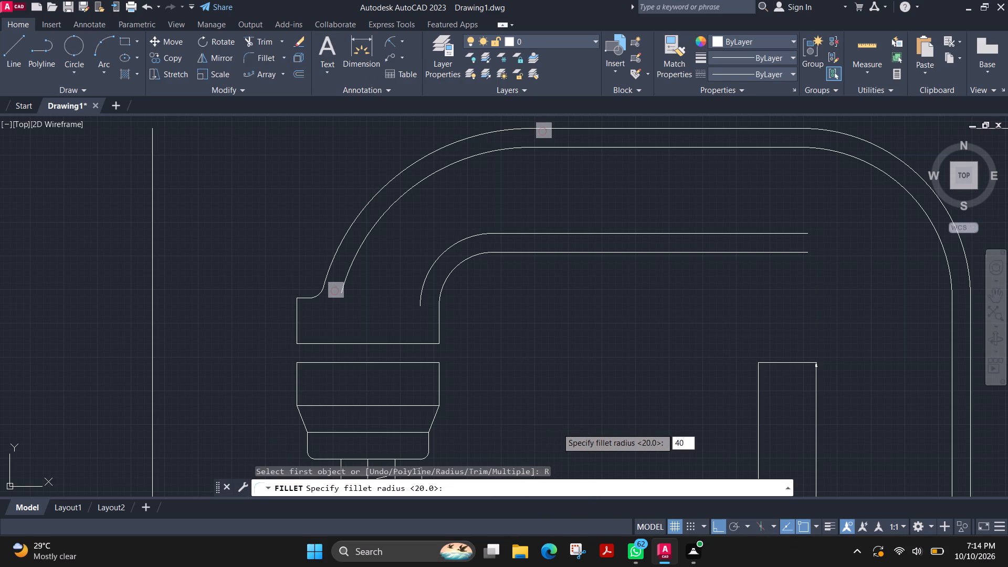
pyautogui.click(759, 384)
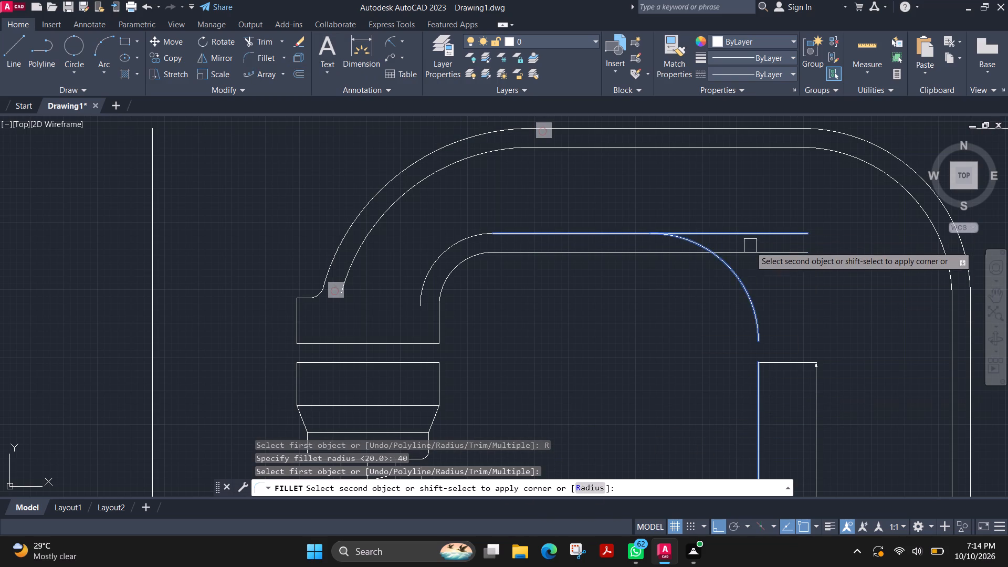
pyautogui.click(751, 255)
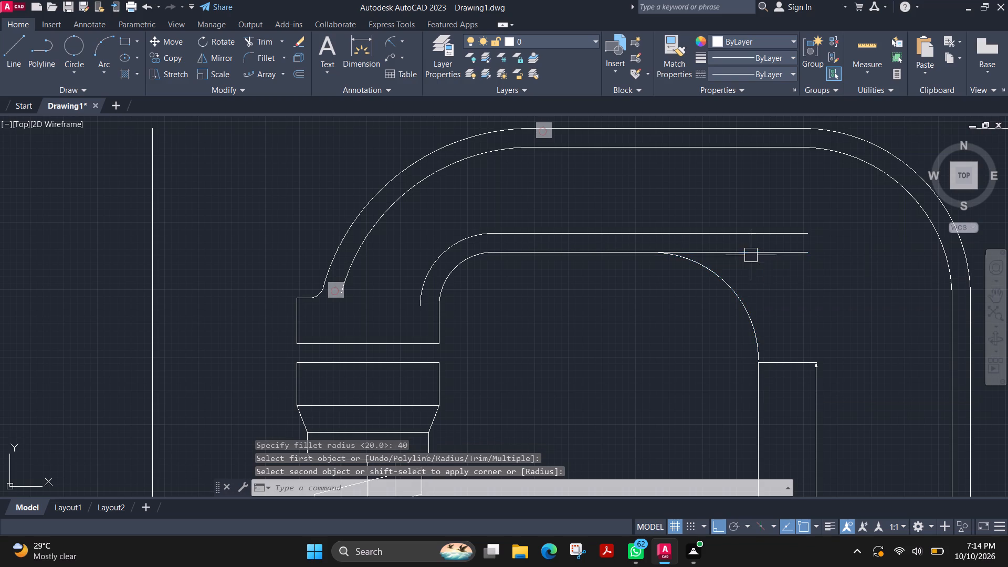
# Trim the end of the lower inner horizontal line that overhangs the radius 40 fillet.
pyautogui.click(270, 45)
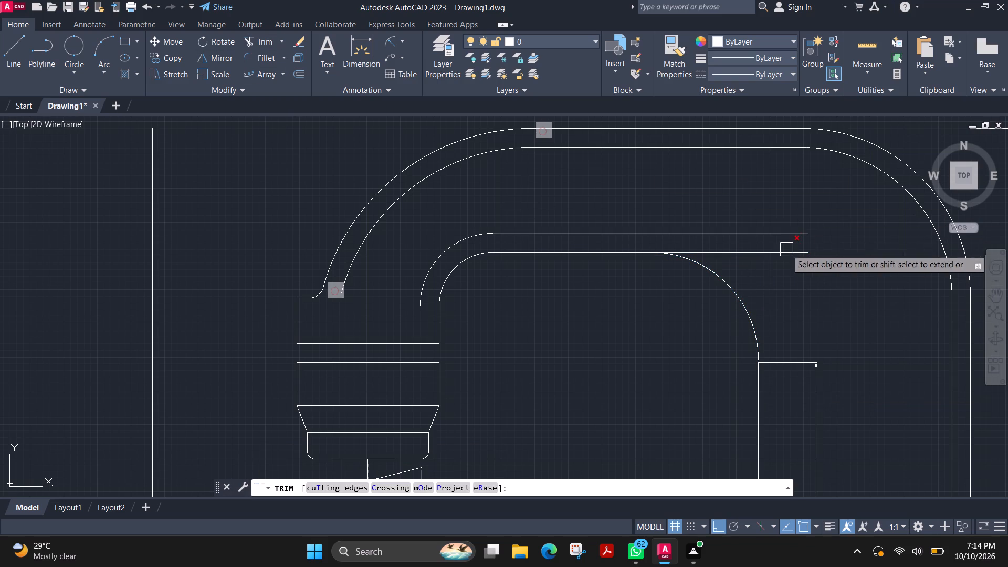
pyautogui.click(781, 253)
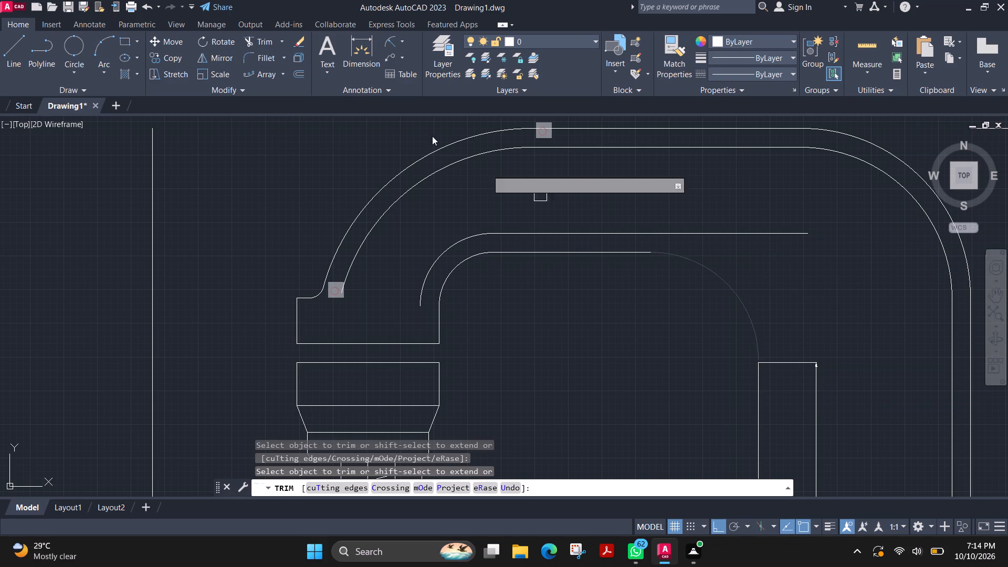
pyautogui.press('Escape')
# Offset the radius 40 fillet arc by 7 toward the outer profile.
pyautogui.press('o')
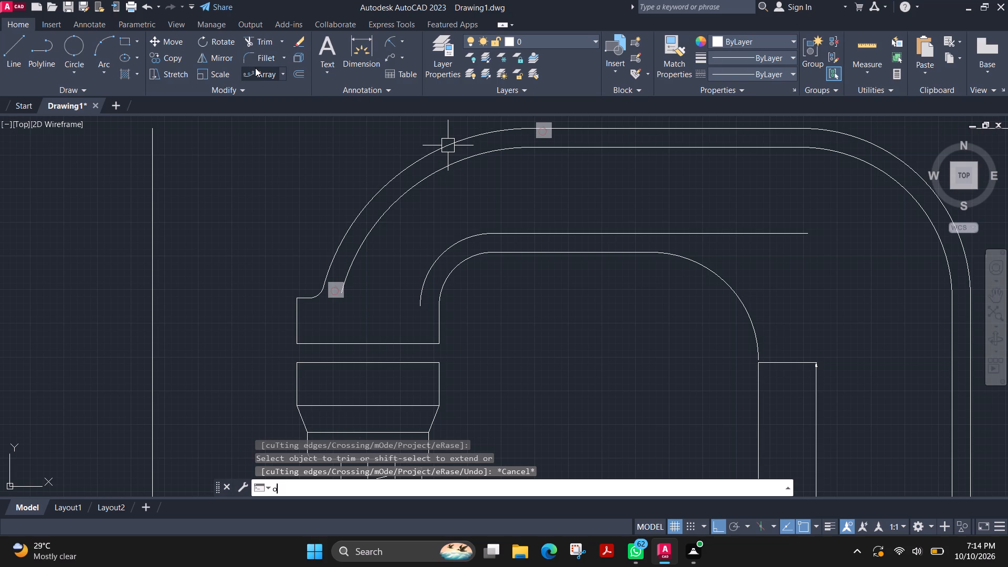
pyautogui.press('Return')
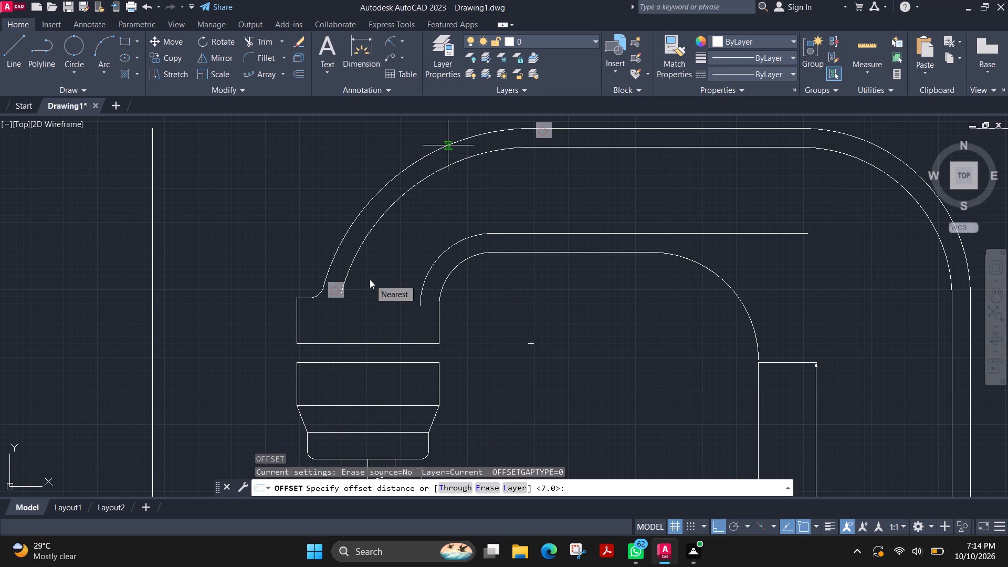
pyautogui.press('Return')
pyautogui.click(721, 286)
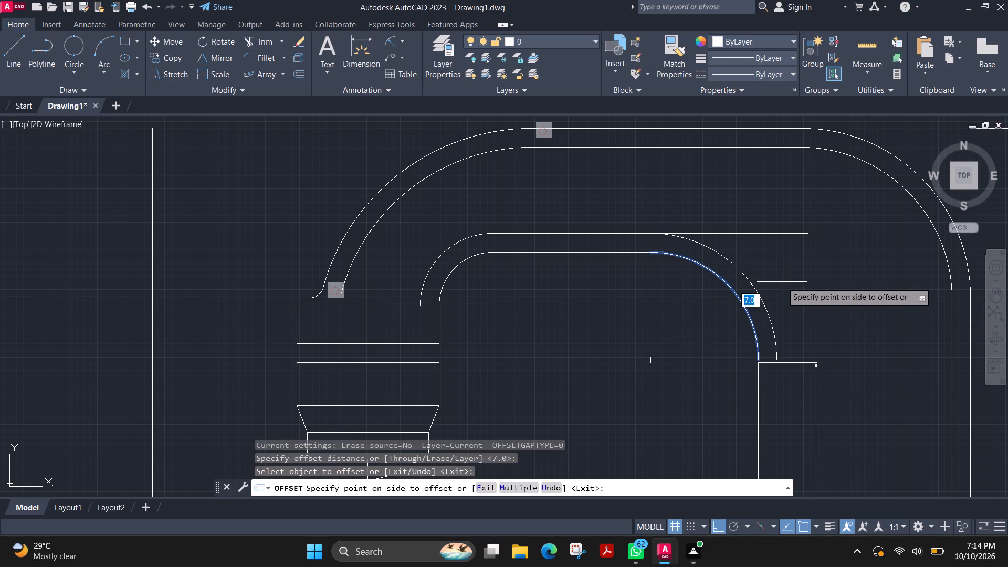
pyautogui.click(782, 282)
# Trim the end of the offset inner horizontal line that overhangs the offset of the radius 40 arc.
pyautogui.click(266, 45)
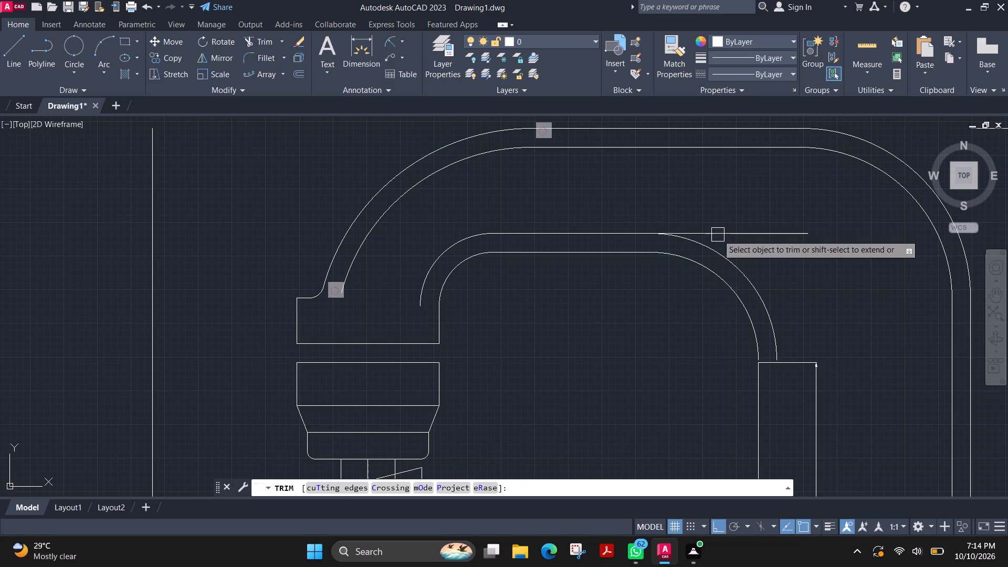
pyautogui.click(739, 234)
pyautogui.scroll(1, 767, 360)
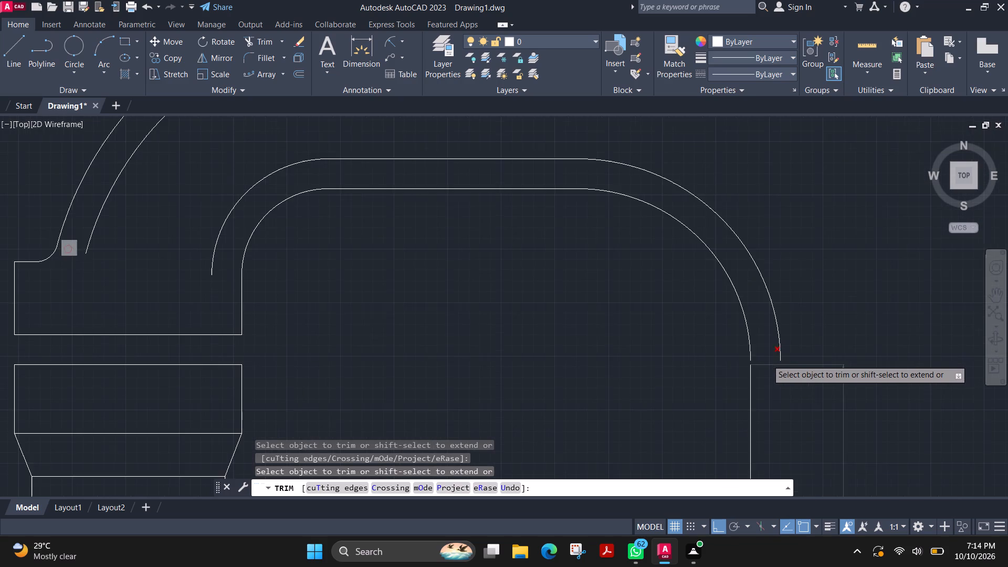
pyautogui.scroll(4, 768, 367)
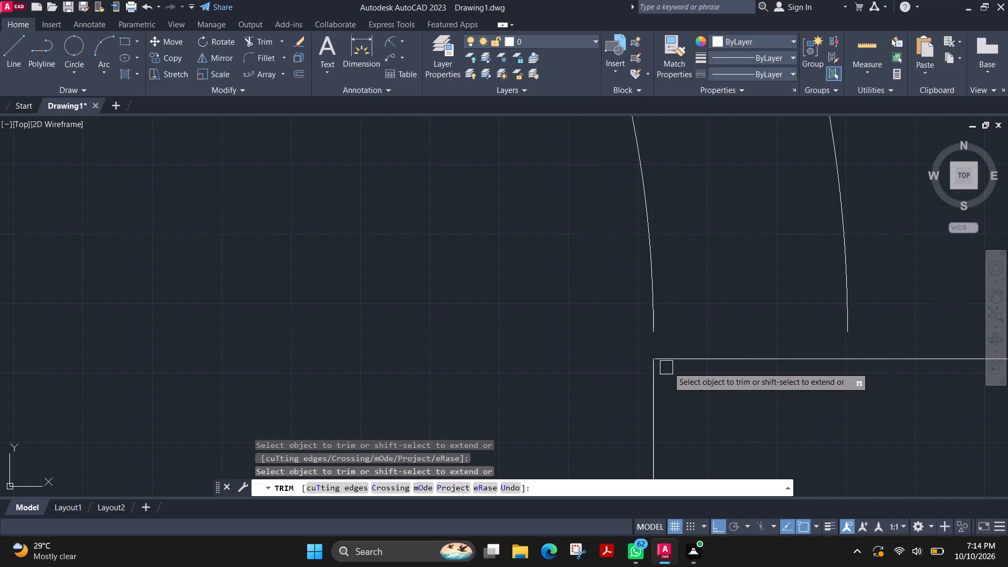
pyautogui.press('Escape')
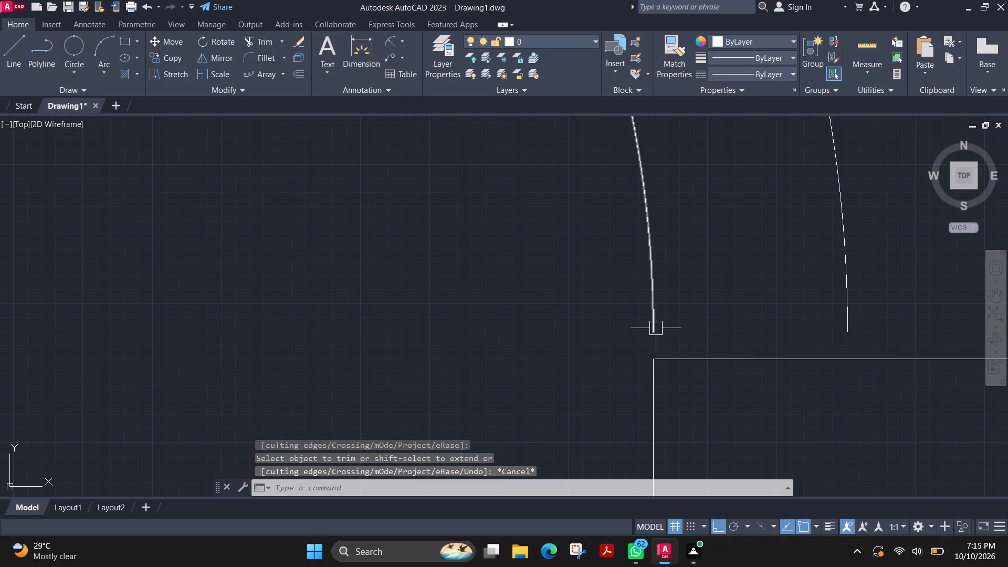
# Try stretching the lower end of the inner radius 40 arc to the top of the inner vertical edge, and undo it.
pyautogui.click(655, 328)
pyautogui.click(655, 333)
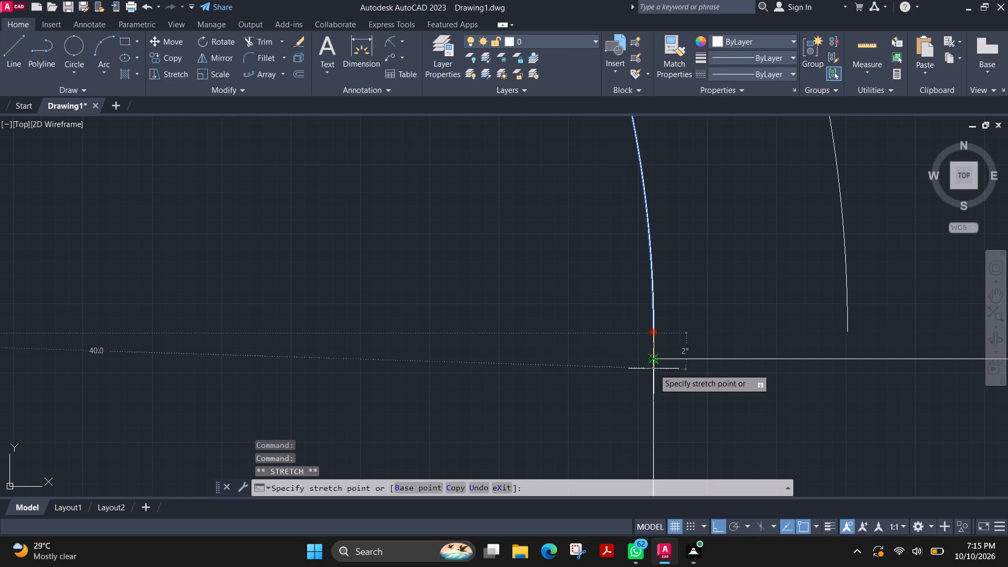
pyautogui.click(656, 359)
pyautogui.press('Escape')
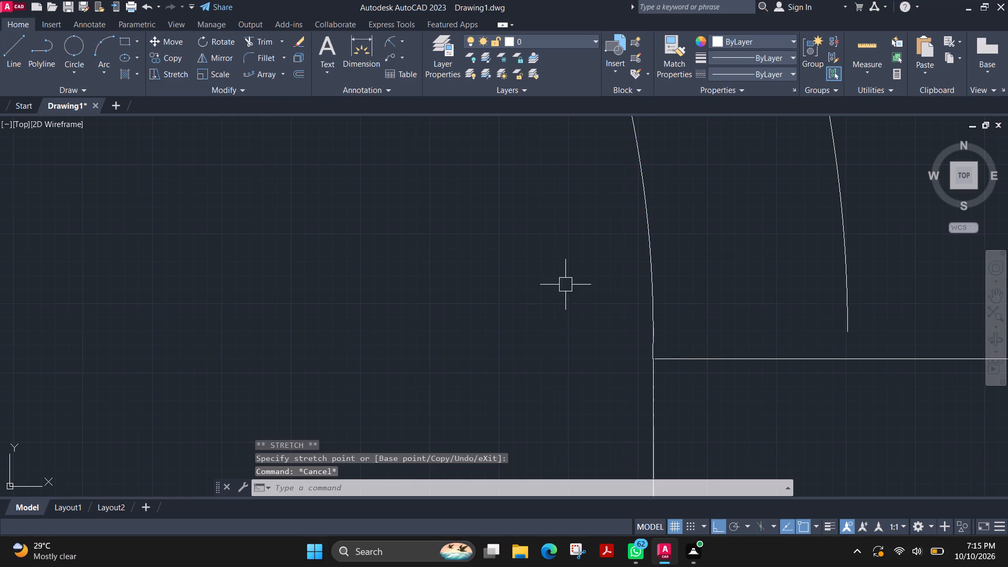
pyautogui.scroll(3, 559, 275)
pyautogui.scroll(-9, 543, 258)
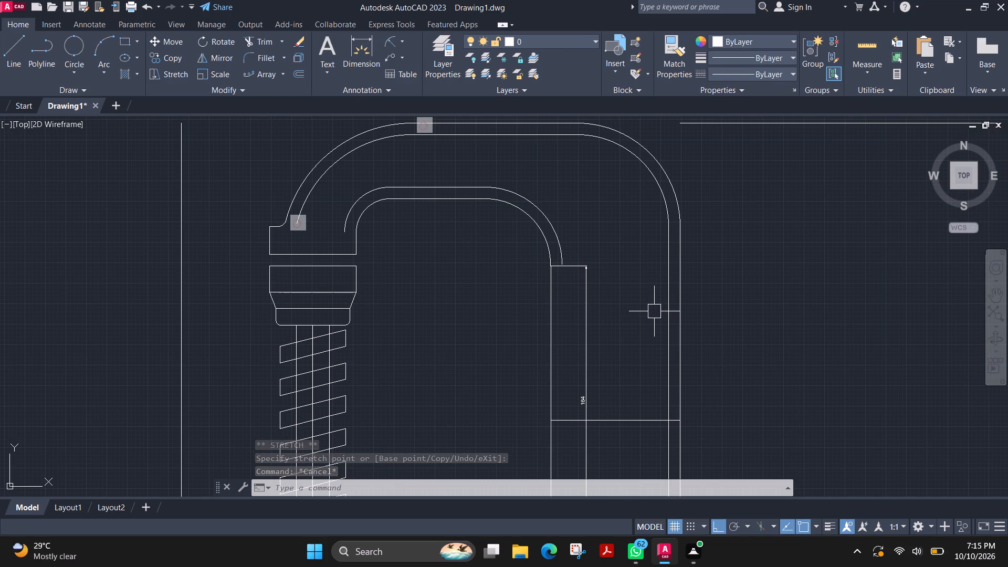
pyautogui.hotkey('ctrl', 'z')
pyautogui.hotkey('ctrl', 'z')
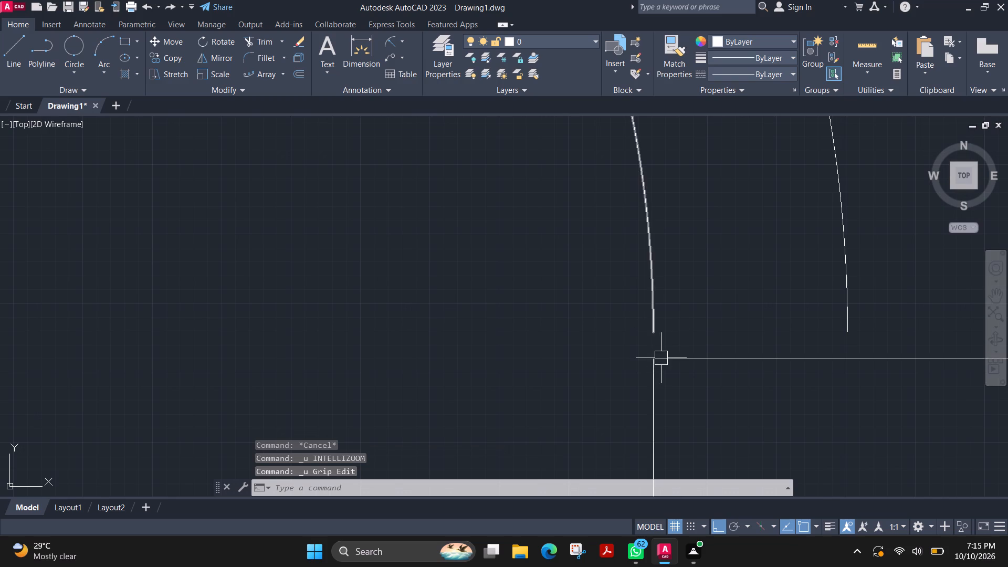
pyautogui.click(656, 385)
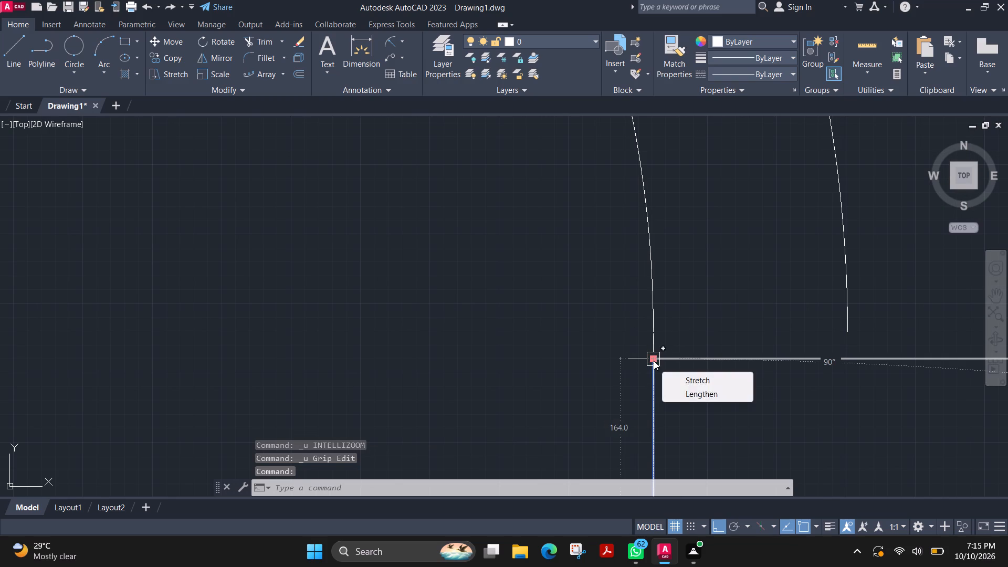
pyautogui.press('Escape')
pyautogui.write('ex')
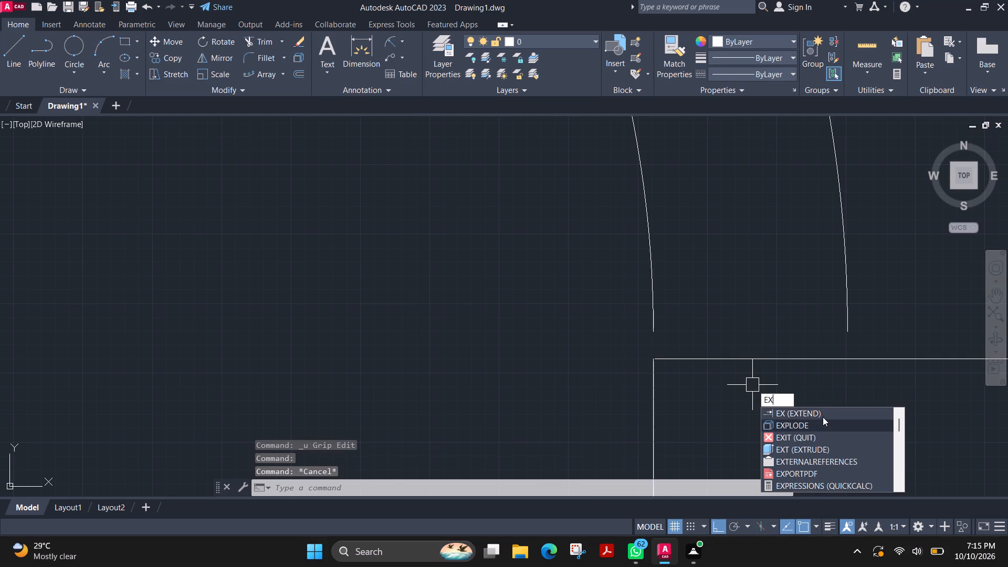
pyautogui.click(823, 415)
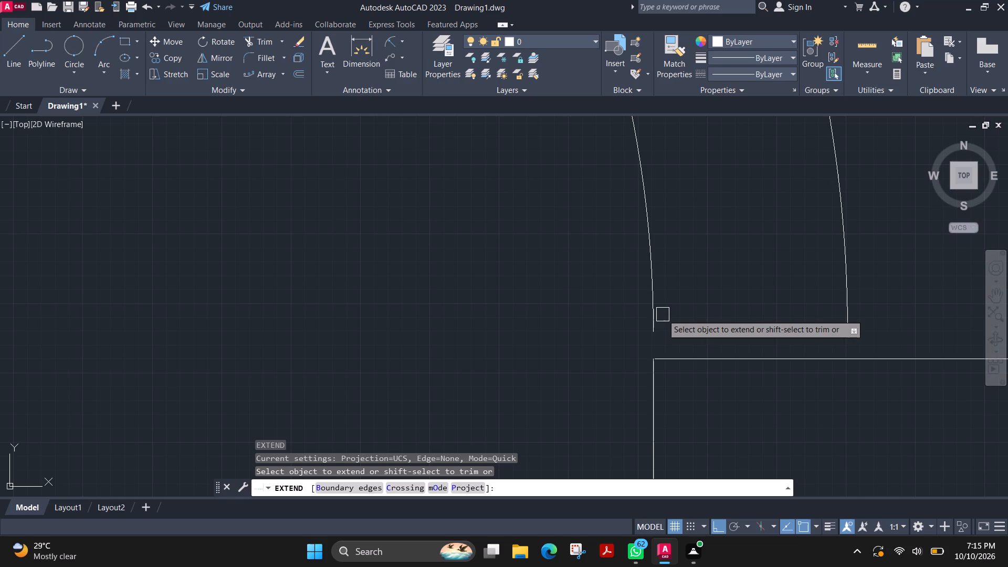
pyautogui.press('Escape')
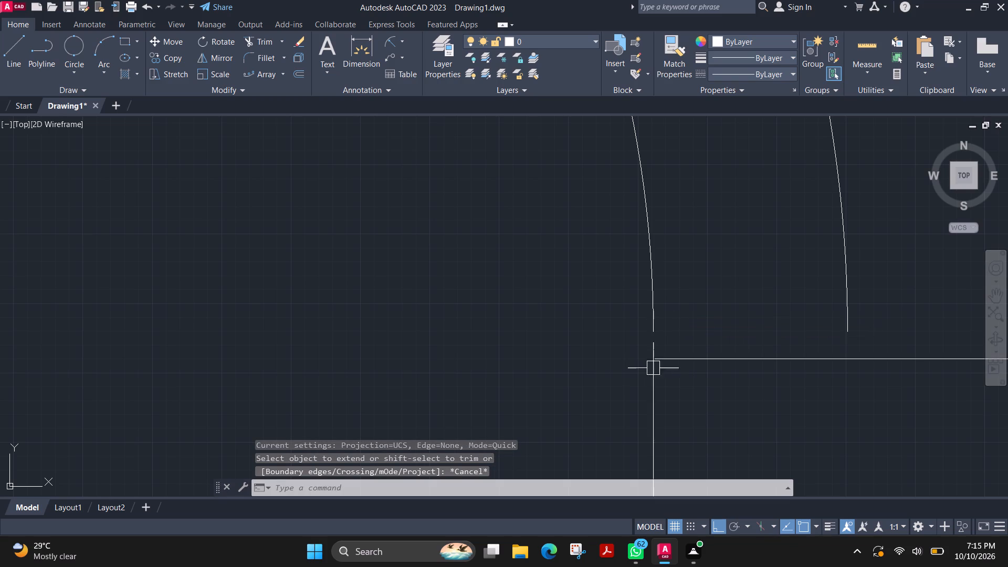
# Stretch the top end of the frame's inner vertical edge to the lower endpoint of the inner radius 40 arc.
pyautogui.click(657, 371)
pyautogui.click(654, 361)
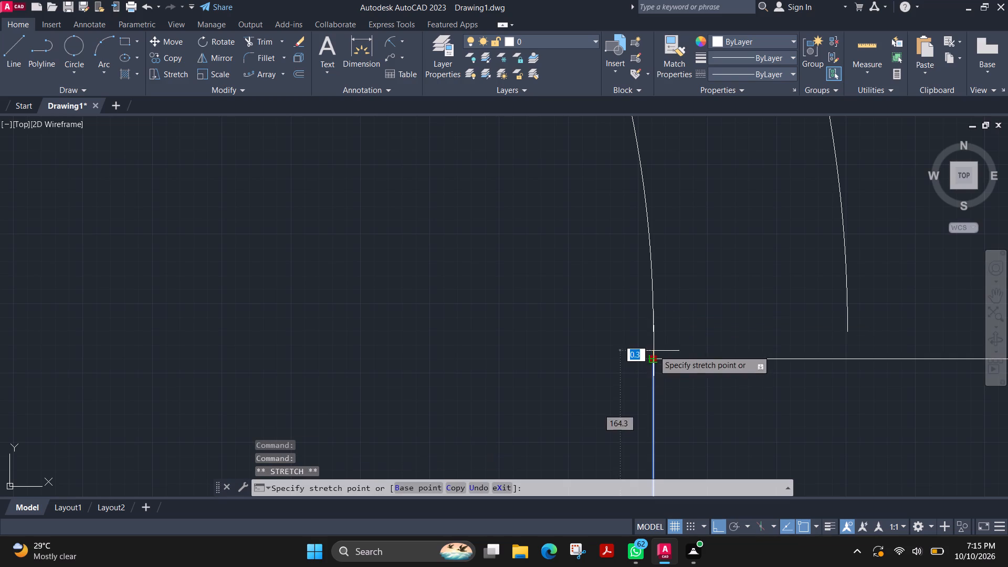
pyautogui.click(654, 329)
pyautogui.press('Escape')
# Draw a line 12 long straight up from the lower outer corner of the frame's end block above the spindle head.
pyautogui.scroll(-2, 752, 358)
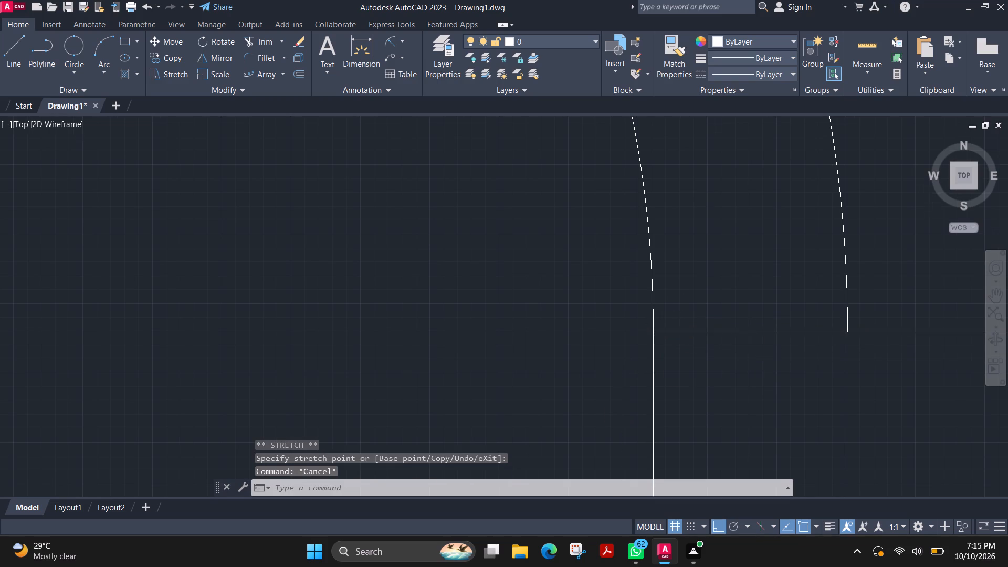
pyautogui.scroll(-3, 752, 358)
pyautogui.scroll(-1, 610, 402)
pyautogui.moveTo(596, 420); pyautogui.dragTo(632, 270, button='middle')
pyautogui.scroll(-1, 632, 270)
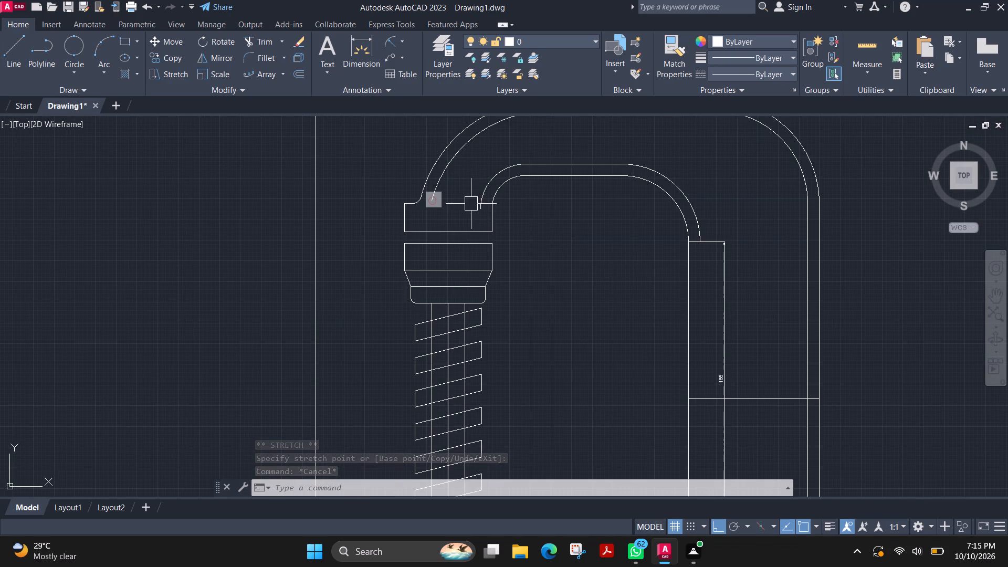
pyautogui.scroll(-1, 538, 235)
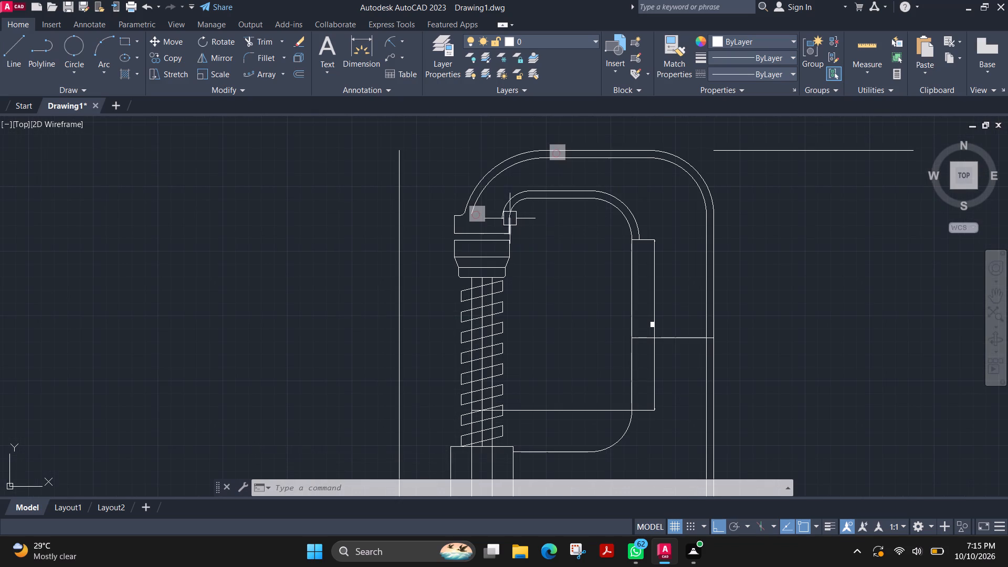
pyautogui.scroll(3, 510, 218)
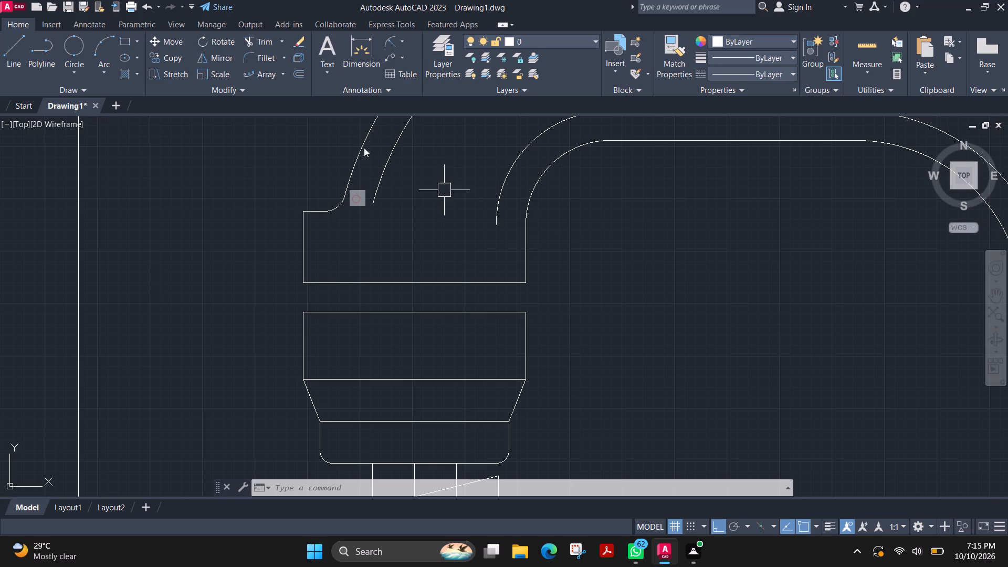
pyautogui.click(10, 51)
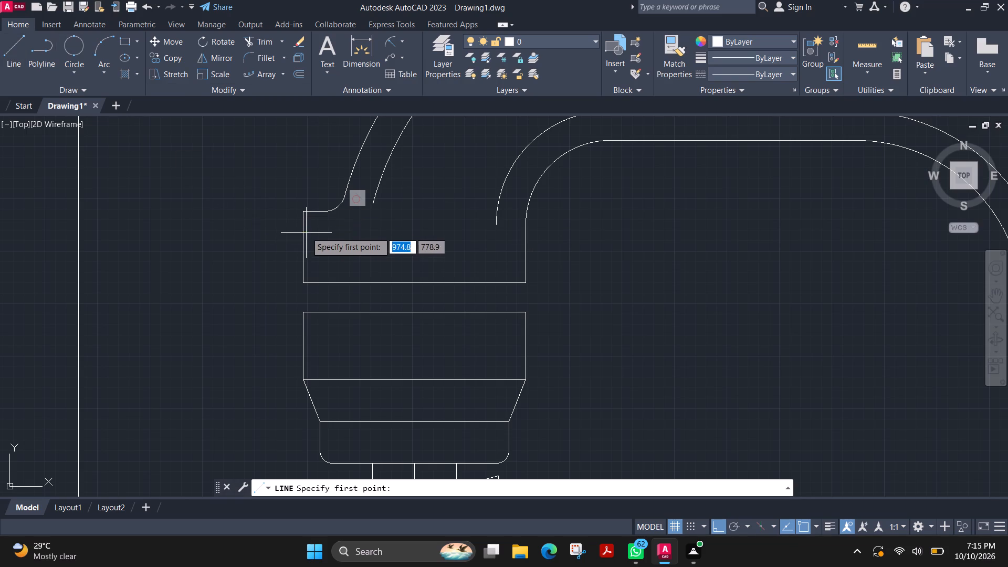
pyautogui.click(306, 280)
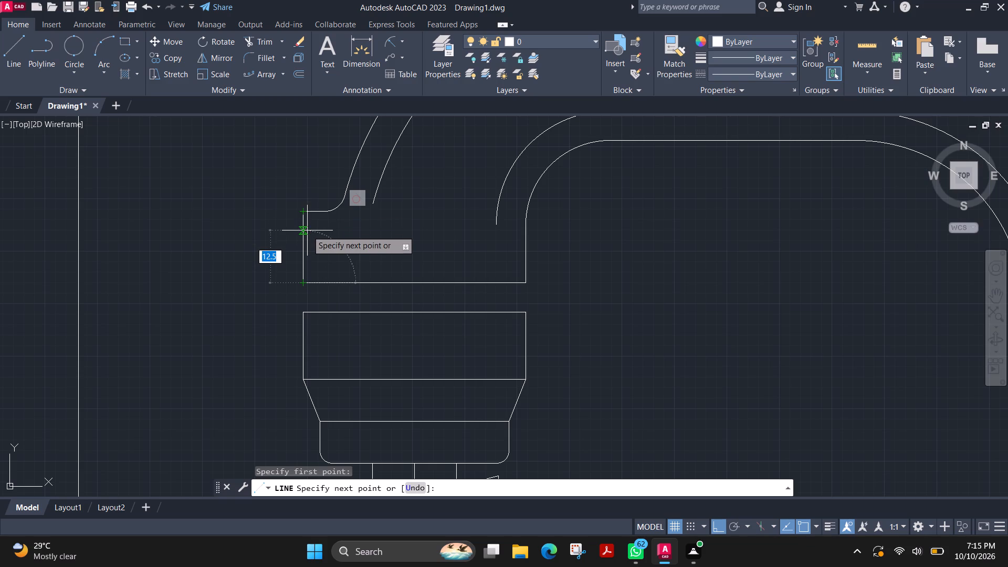
pyautogui.write('12')
pyautogui.press('Return')
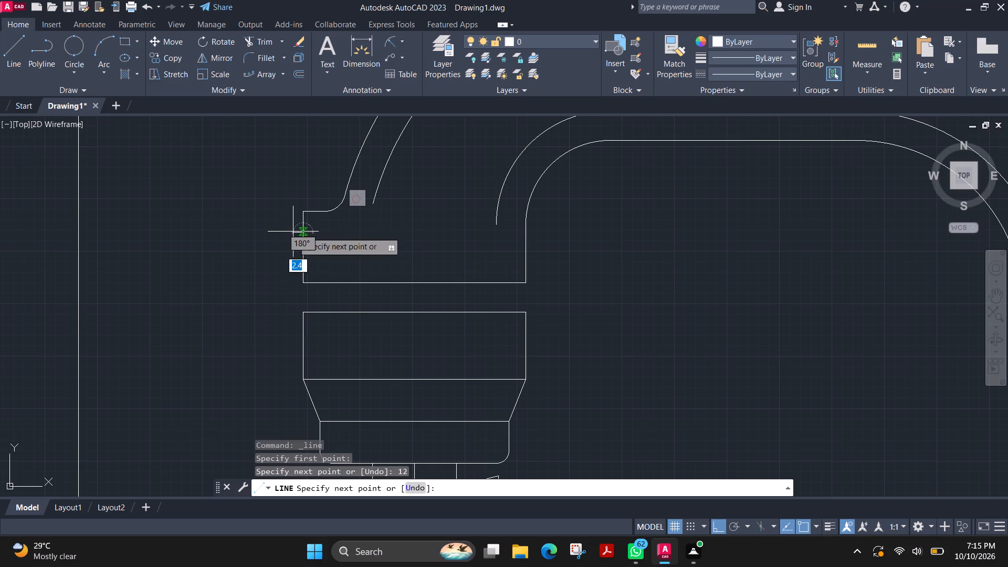
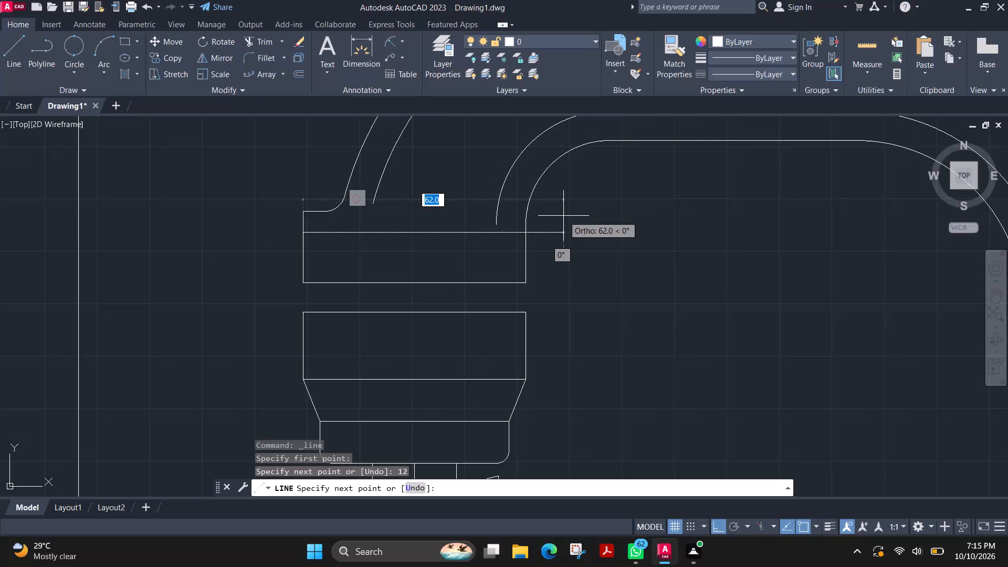
# Draw a horizontal line about 62 long from the top of the 12 long line across and past the end block.
pyautogui.click(563, 216)
pyautogui.press('Escape')
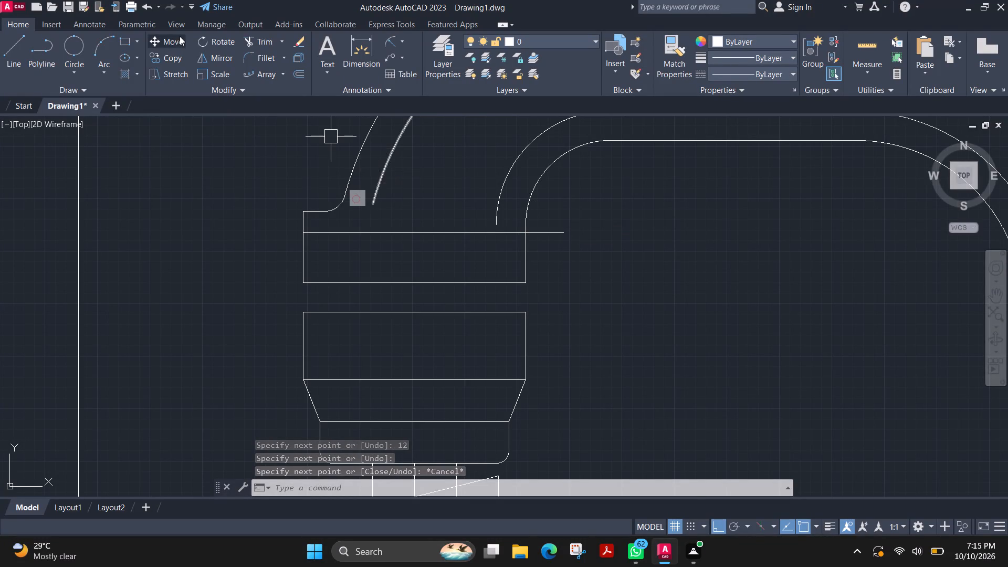
# Fillet the horizontal line across the end block with both offset arcs of the frame, using radius 4.
pyautogui.click(257, 65)
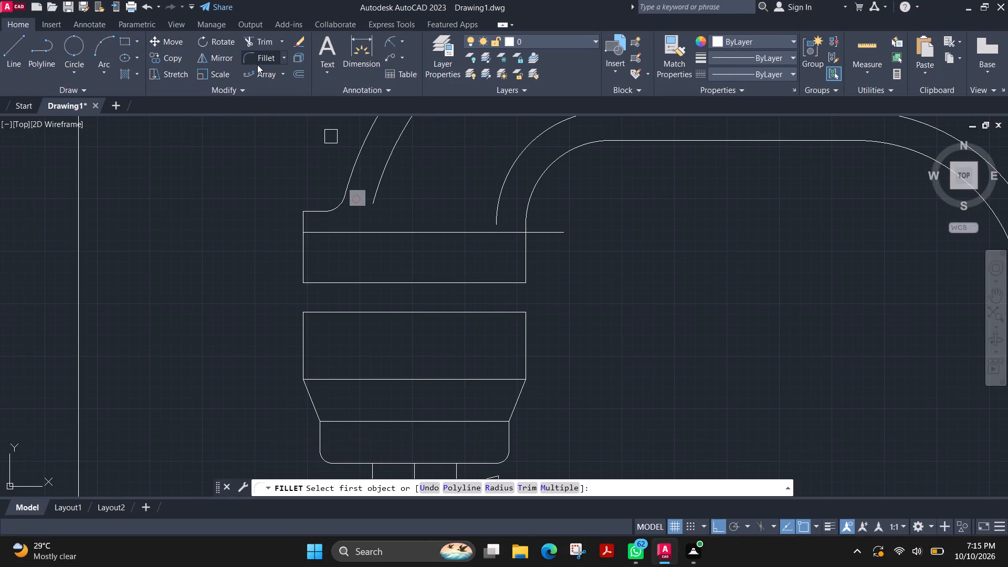
pyautogui.click(496, 489)
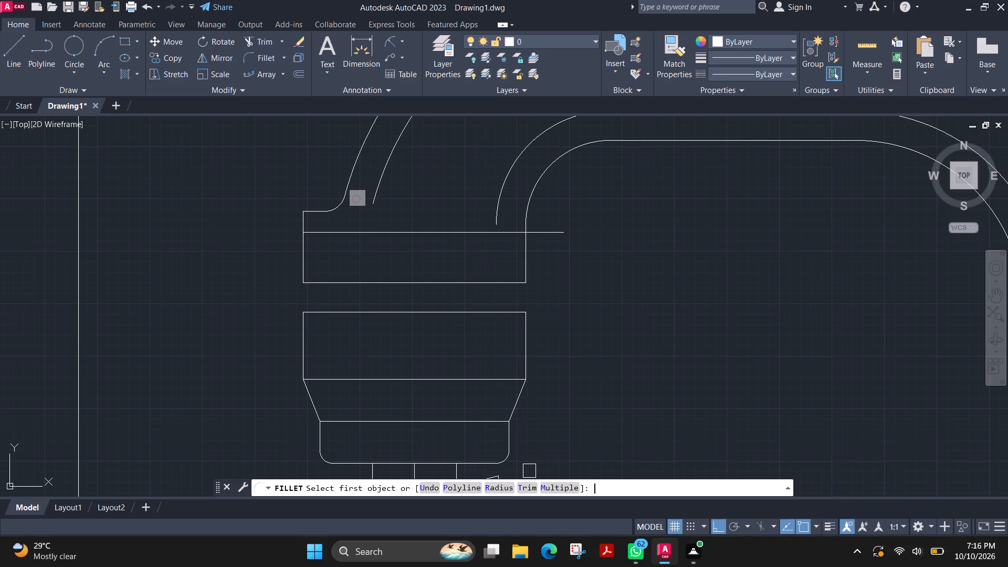
pyautogui.press('4')
pyautogui.press('Return')
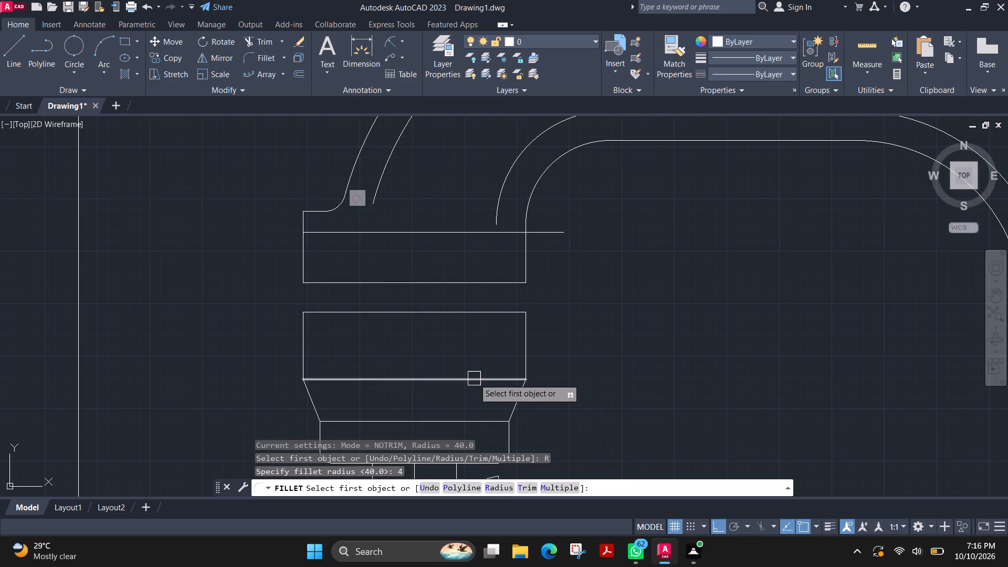
pyautogui.click(383, 175)
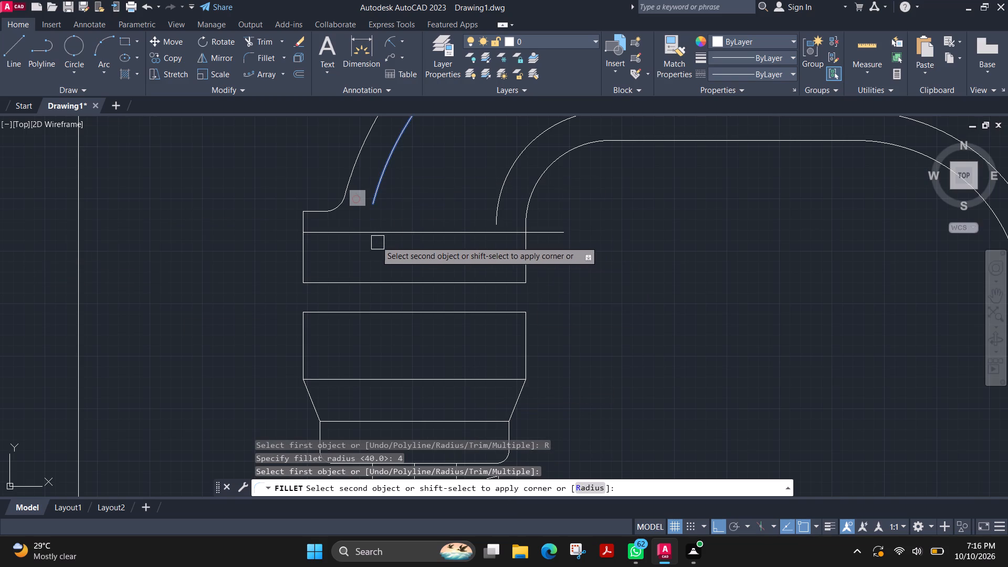
pyautogui.click(374, 233)
pyautogui.click(501, 201)
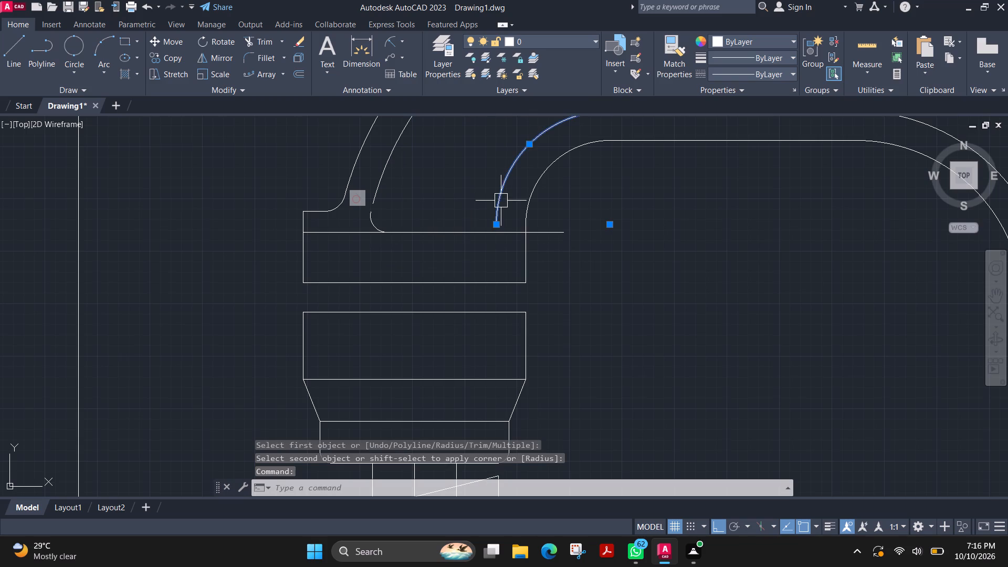
pyautogui.press('Escape')
pyautogui.click(267, 62)
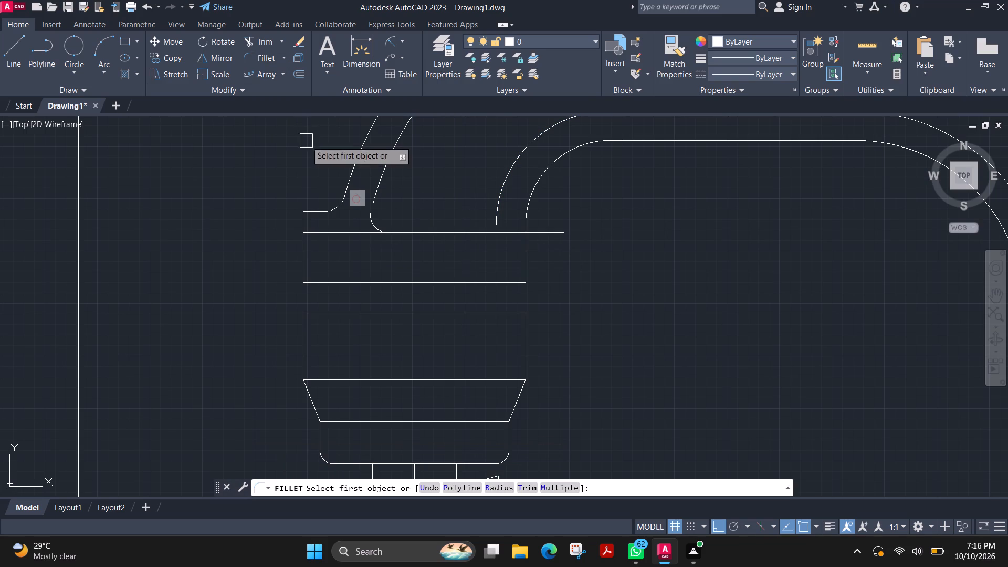
pyautogui.click(494, 213)
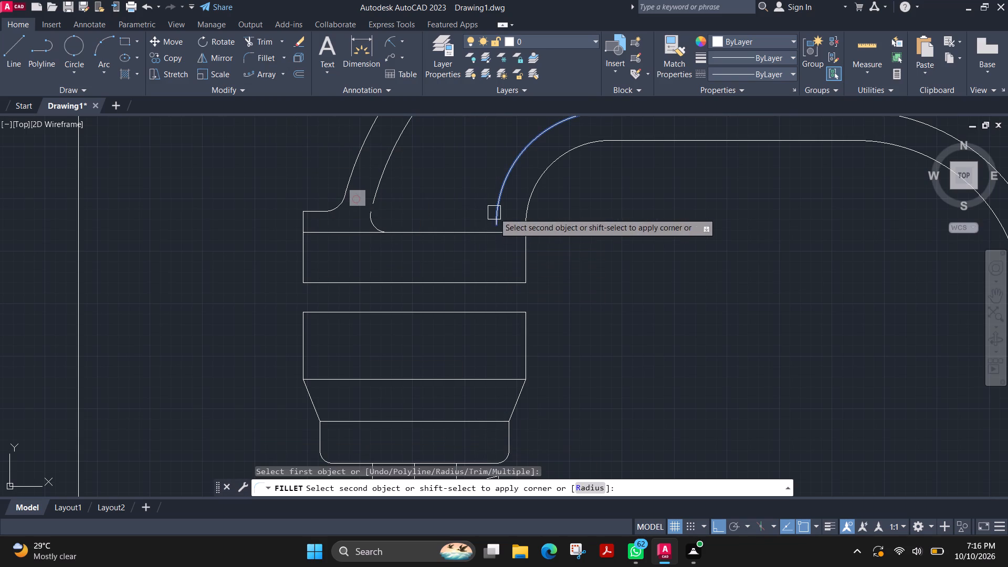
pyautogui.click(449, 230)
# Extend the lower end of the outer offset arc down to the radius 4 fillet above the end block.
pyautogui.scroll(1, 389, 228)
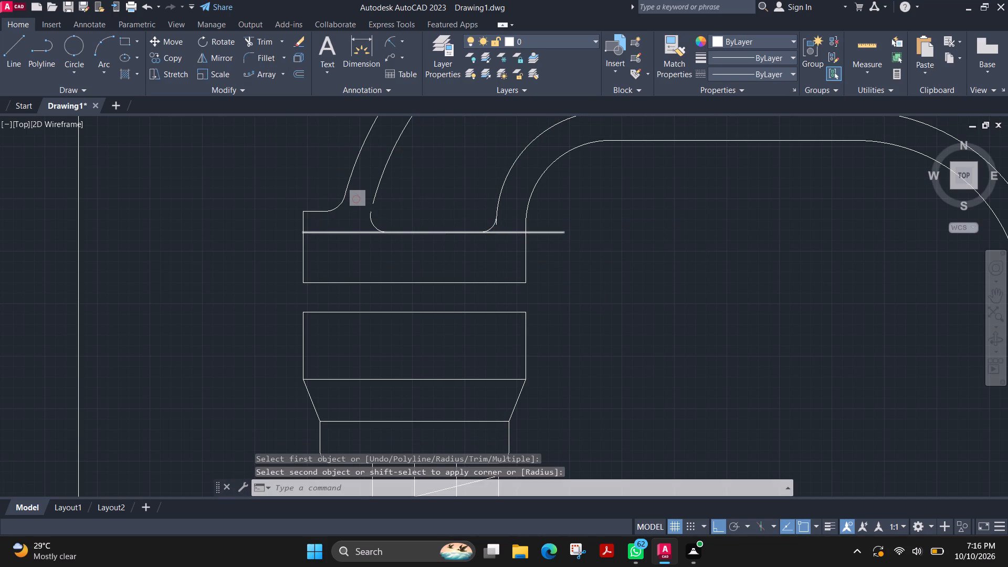
pyautogui.scroll(3, 364, 205)
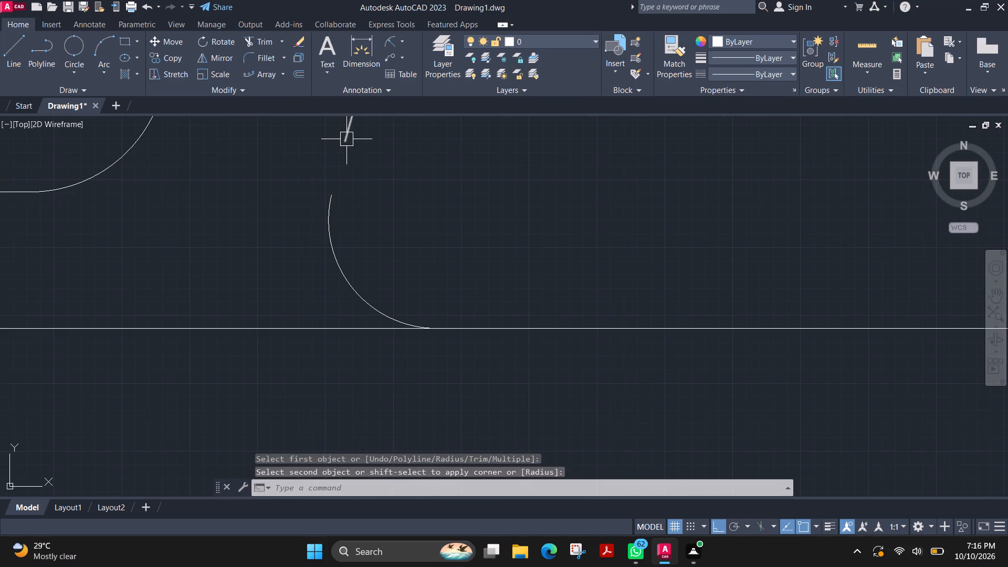
pyautogui.moveTo(366, 171); pyautogui.dragTo(365, 257, button='middle')
pyautogui.scroll(-1, 365, 257)
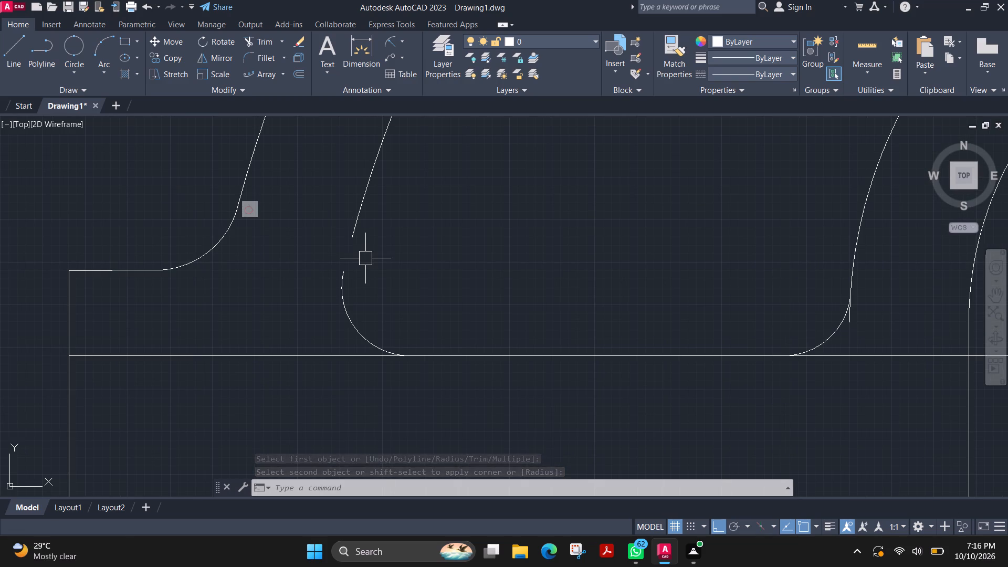
pyautogui.press('e')
pyautogui.press('x')
pyautogui.click(408, 286)
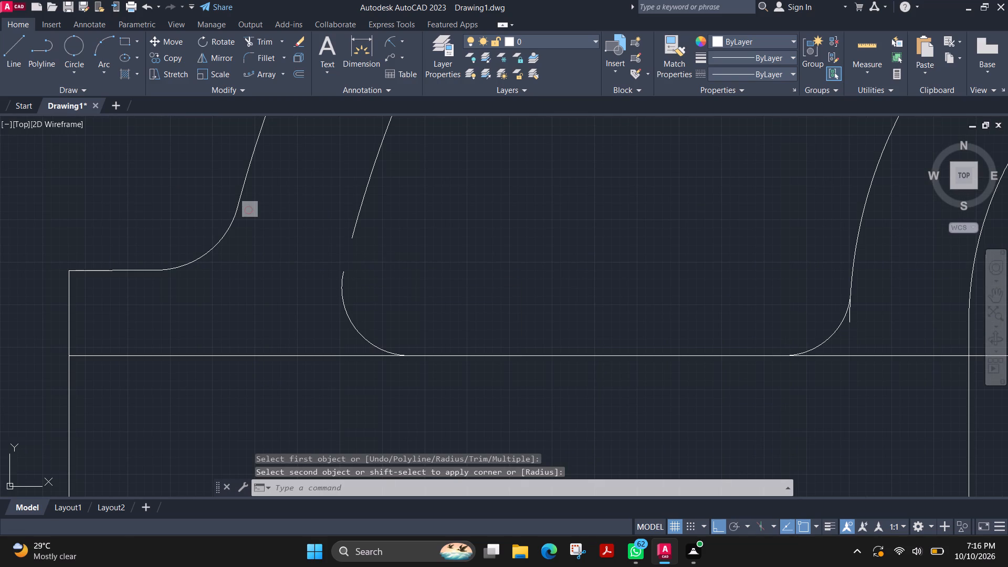
pyautogui.click(345, 290)
pyautogui.click(360, 212)
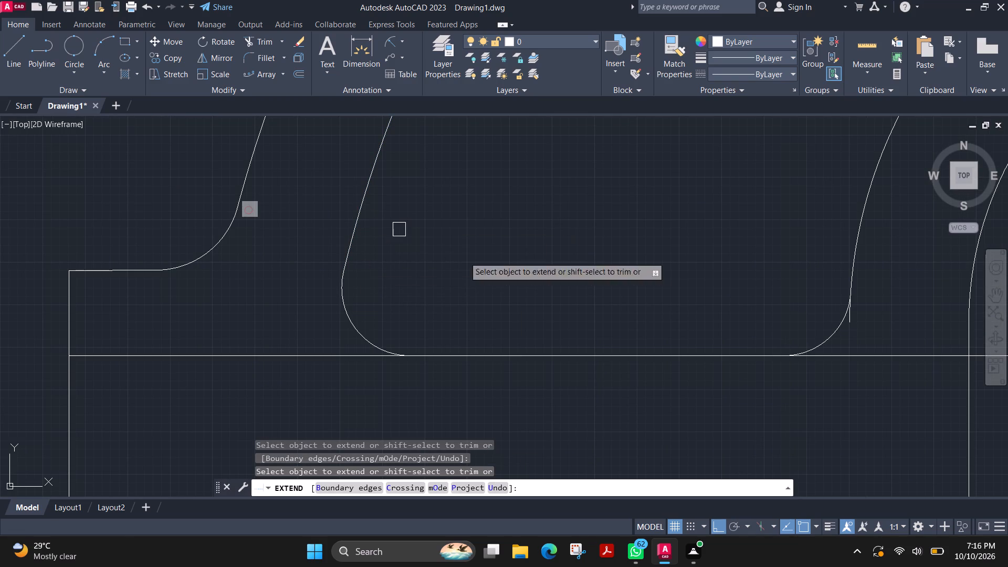
pyautogui.press('Escape')
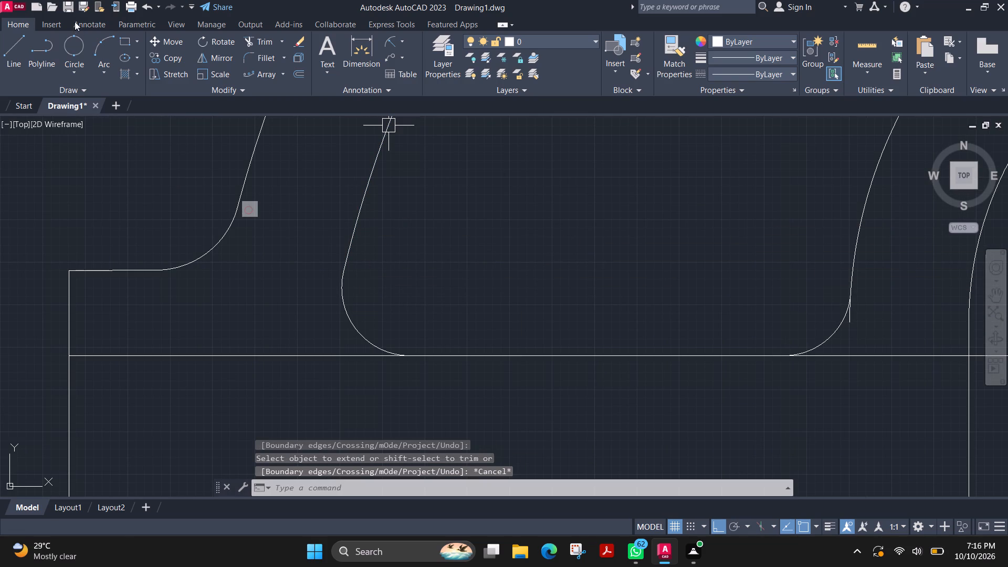
# Trim the short end of the inner offset arc that overhangs its radius 4 fillet.
pyautogui.click(260, 47)
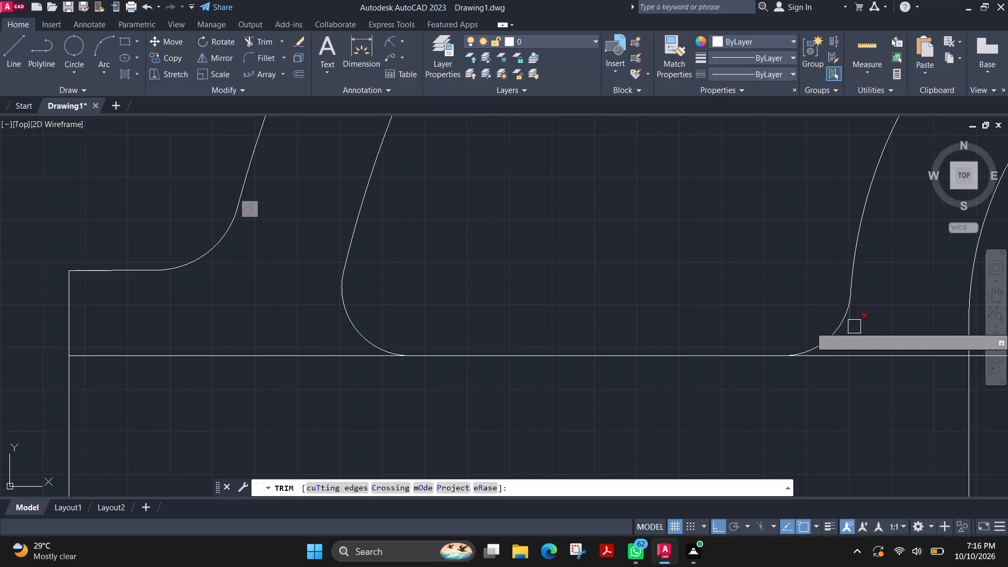
pyautogui.click(853, 322)
pyautogui.press('Escape')
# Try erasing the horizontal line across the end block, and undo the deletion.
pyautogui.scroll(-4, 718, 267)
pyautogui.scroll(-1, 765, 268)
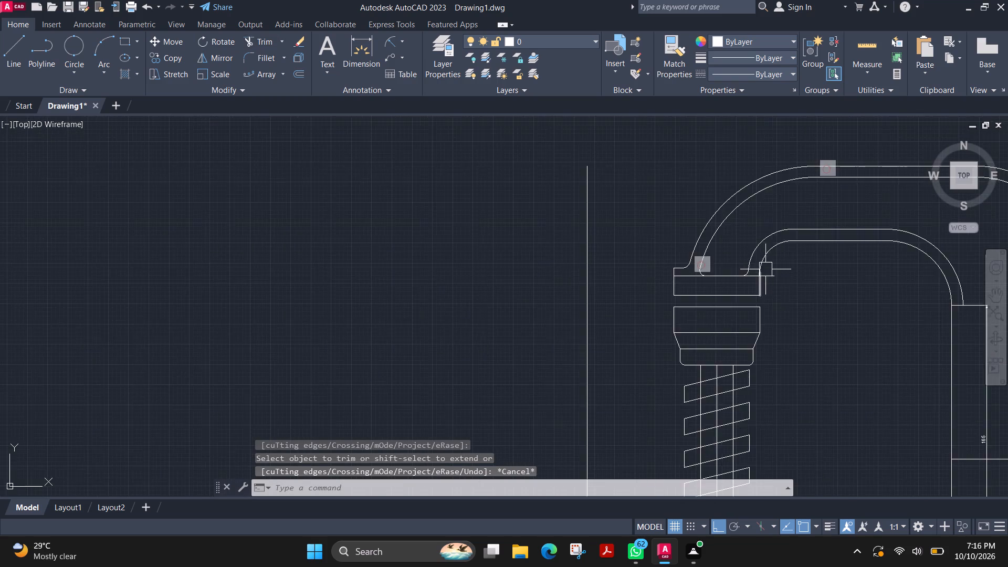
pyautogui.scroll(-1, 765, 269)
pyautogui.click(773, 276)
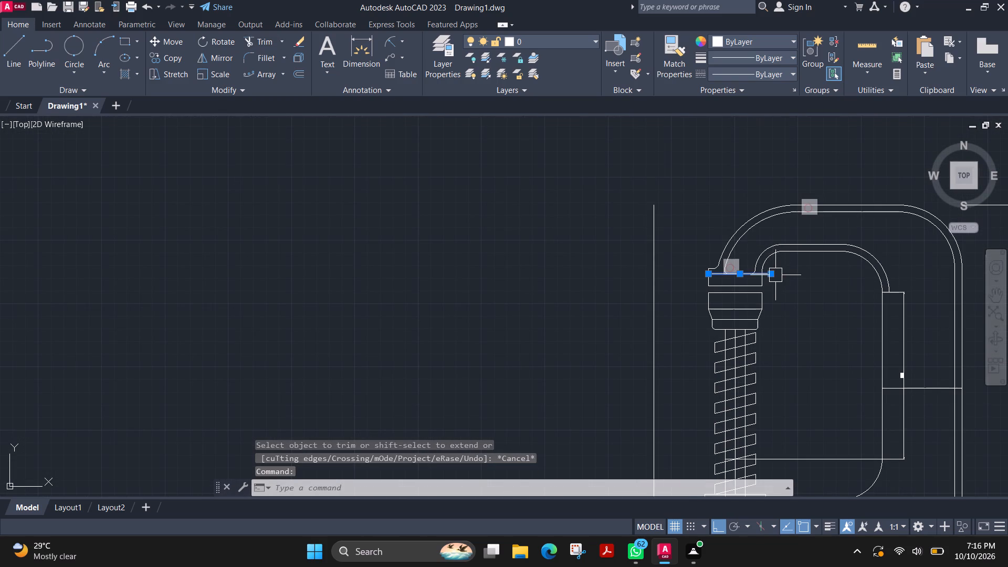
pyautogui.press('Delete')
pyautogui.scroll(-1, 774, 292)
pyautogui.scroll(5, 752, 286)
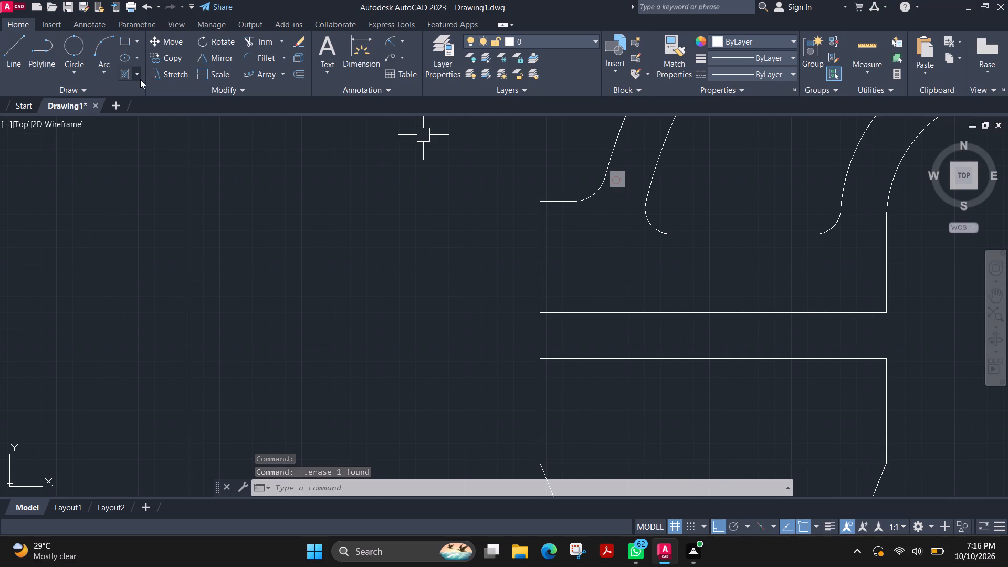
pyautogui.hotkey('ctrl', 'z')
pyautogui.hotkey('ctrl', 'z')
# Trim the horizontal line across the end block back to the span between the two radius 4 fillets.
pyautogui.scroll(3, 798, 330)
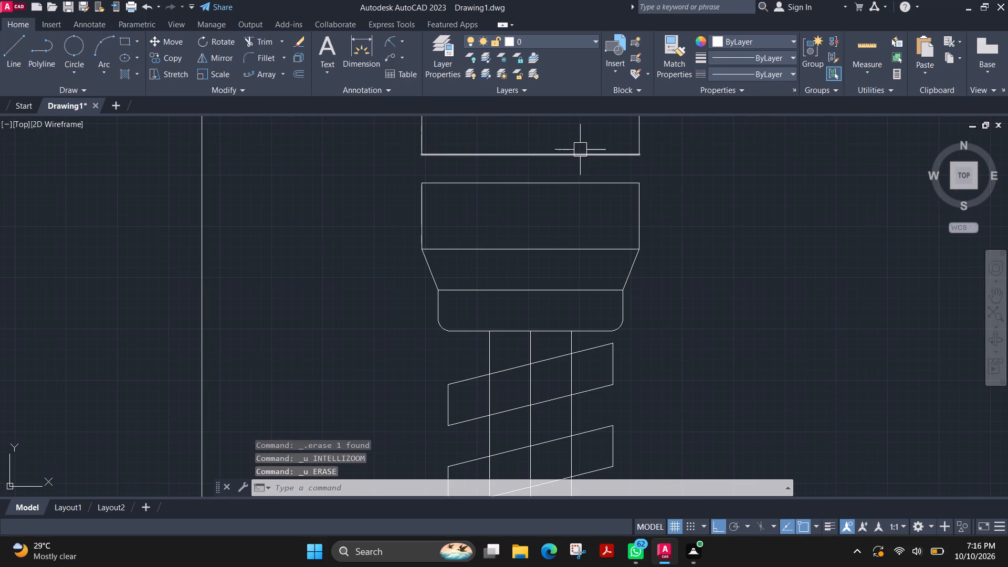
pyautogui.moveTo(580, 150); pyautogui.dragTo(550, 354, button='middle')
pyautogui.click(275, 47)
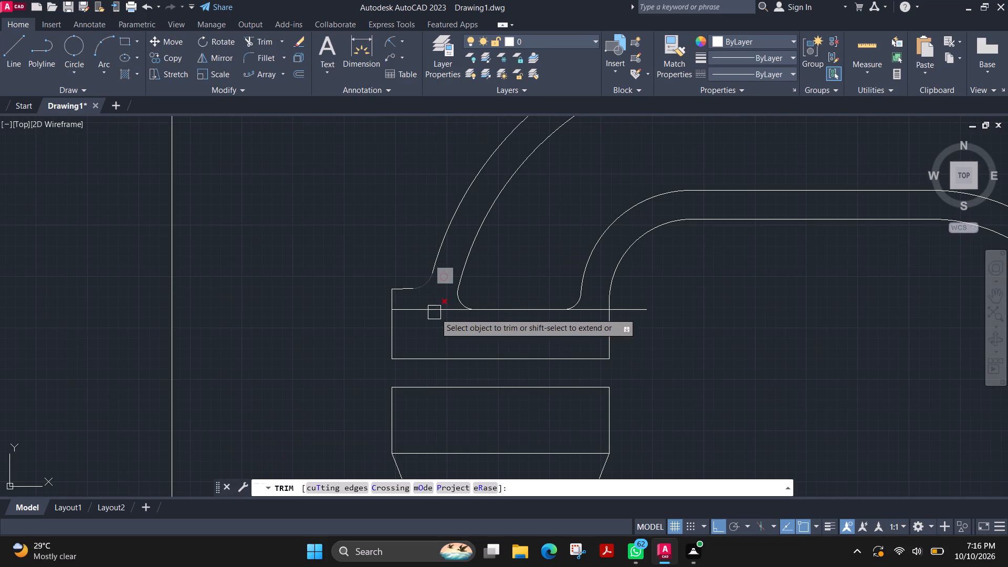
pyautogui.click(445, 312)
pyautogui.click(636, 315)
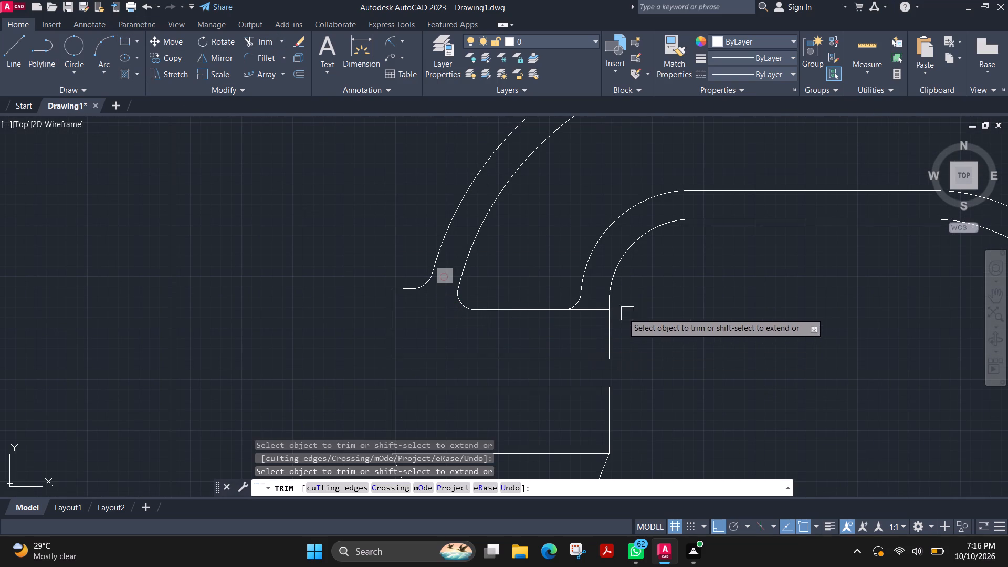
pyautogui.click(596, 311)
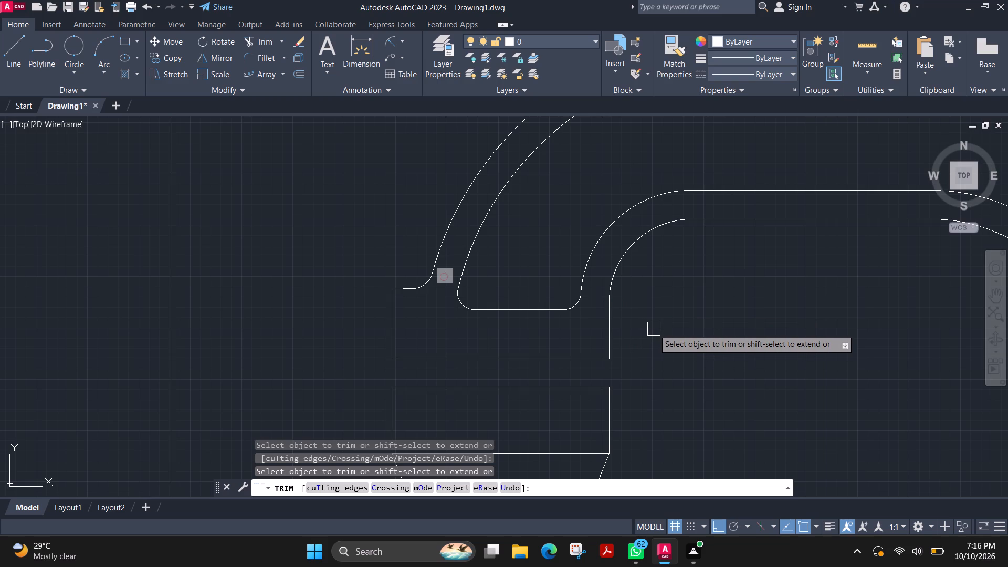
pyautogui.scroll(-1, 654, 329)
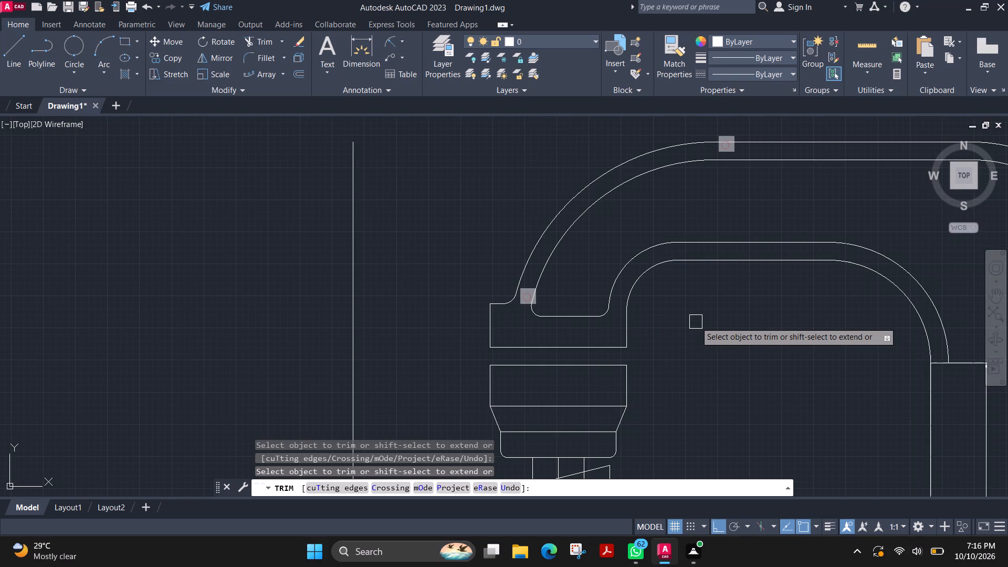
pyautogui.press('Escape')
# Move the 165 vertical dimension to the spindle side of the frame's inner vertical edge.
pyautogui.scroll(-2, 696, 322)
pyautogui.moveTo(703, 325); pyautogui.dragTo(622, 304, button='middle')
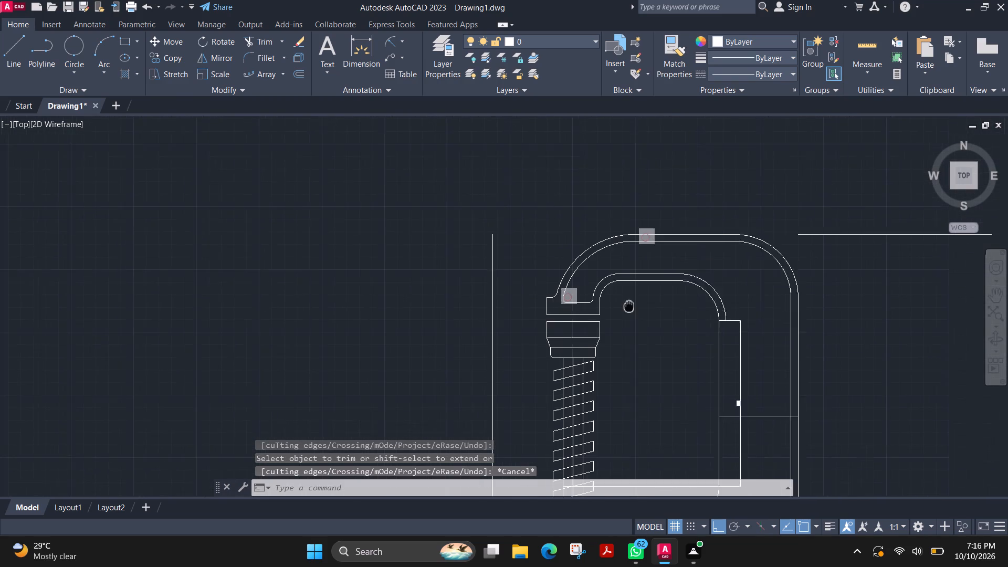
pyautogui.moveTo(622, 304); pyautogui.dragTo(619, 303, button='middle')
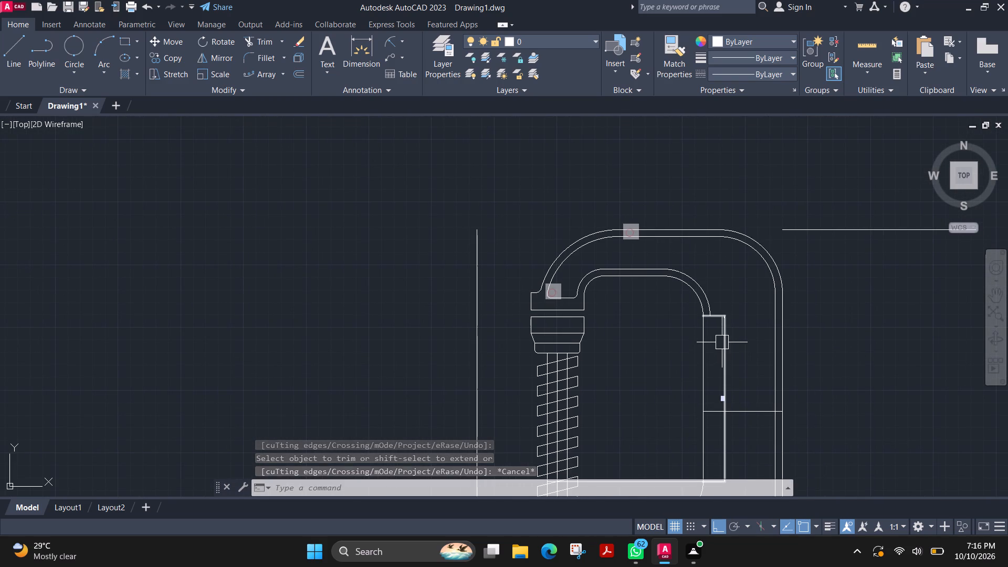
pyautogui.click(722, 342)
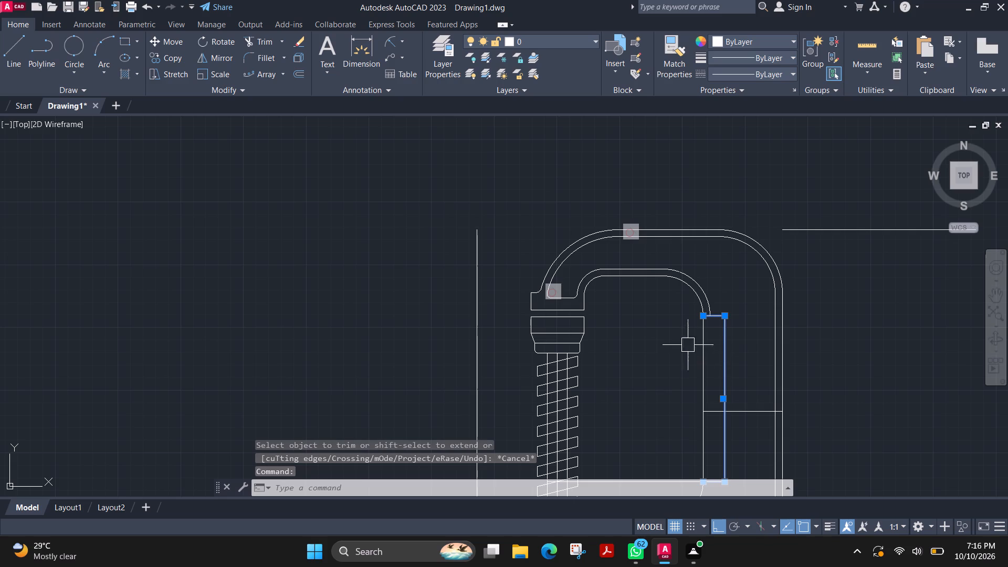
pyautogui.press('Escape')
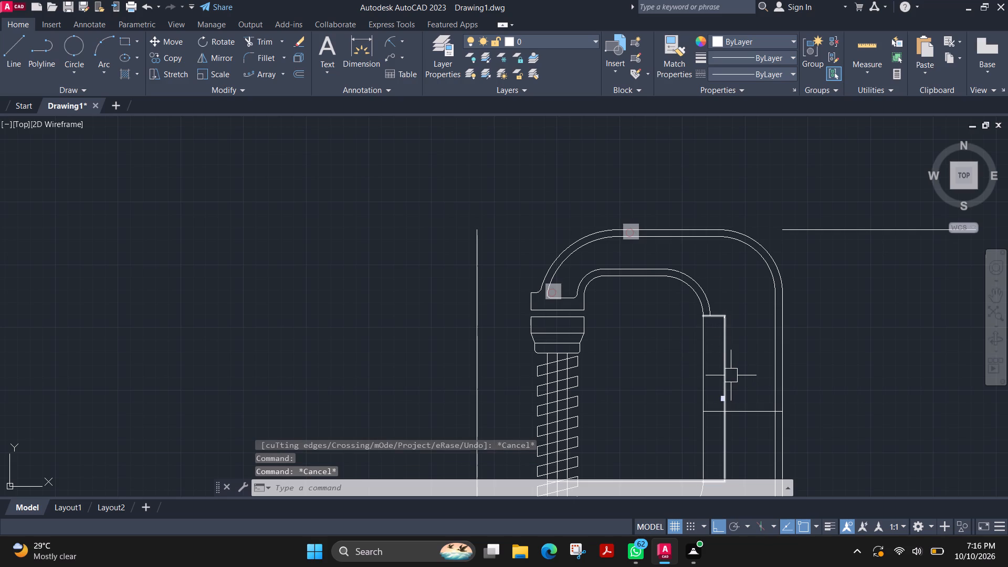
pyautogui.moveTo(726, 374); pyautogui.dragTo(656, 375)
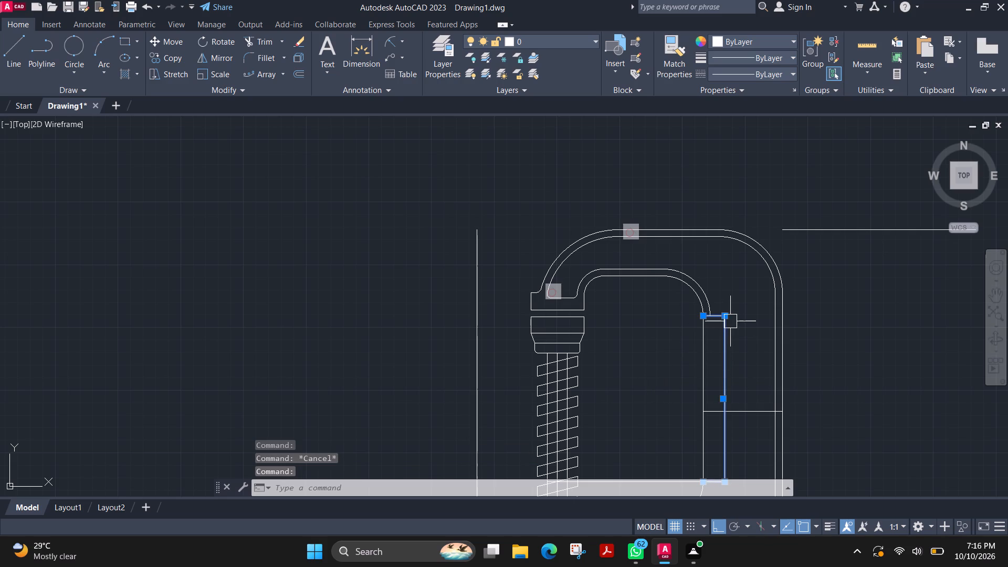
pyautogui.click(727, 319)
pyautogui.click(672, 331)
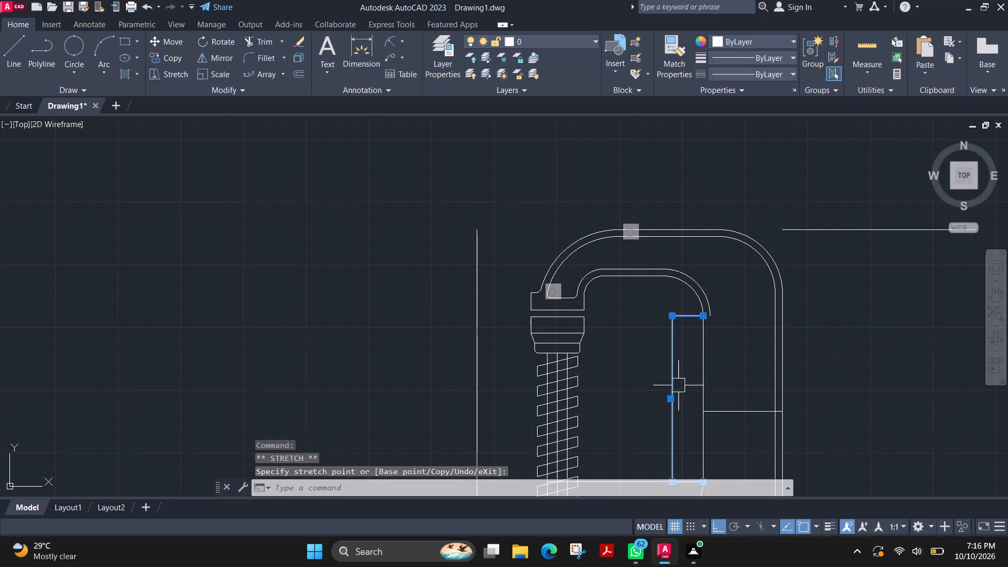
pyautogui.press('Escape')
# Shorten the frame's inner vertical edge by 1 at its upper end, below the corner arc.
pyautogui.scroll(3, 666, 404)
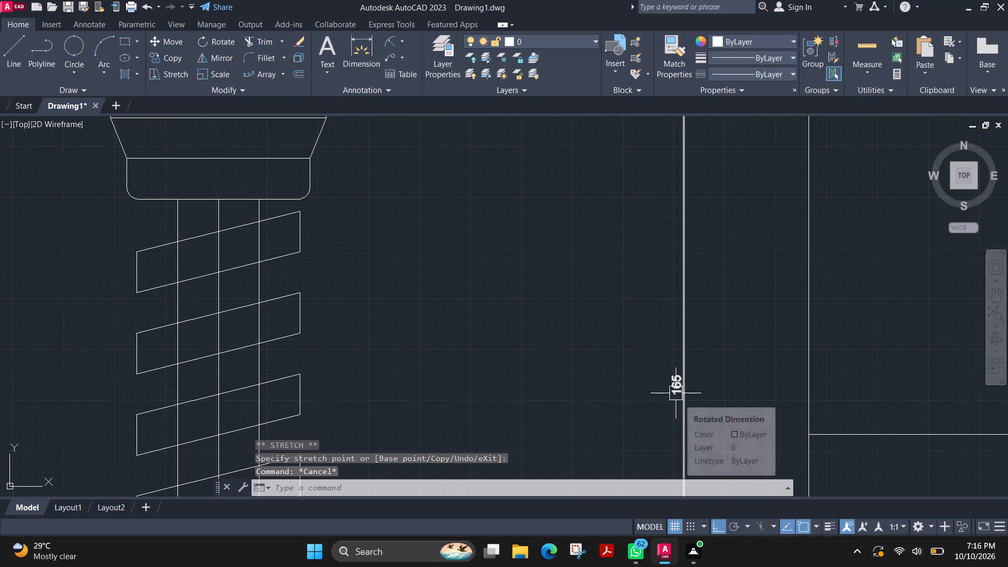
pyautogui.scroll(-1, 687, 374)
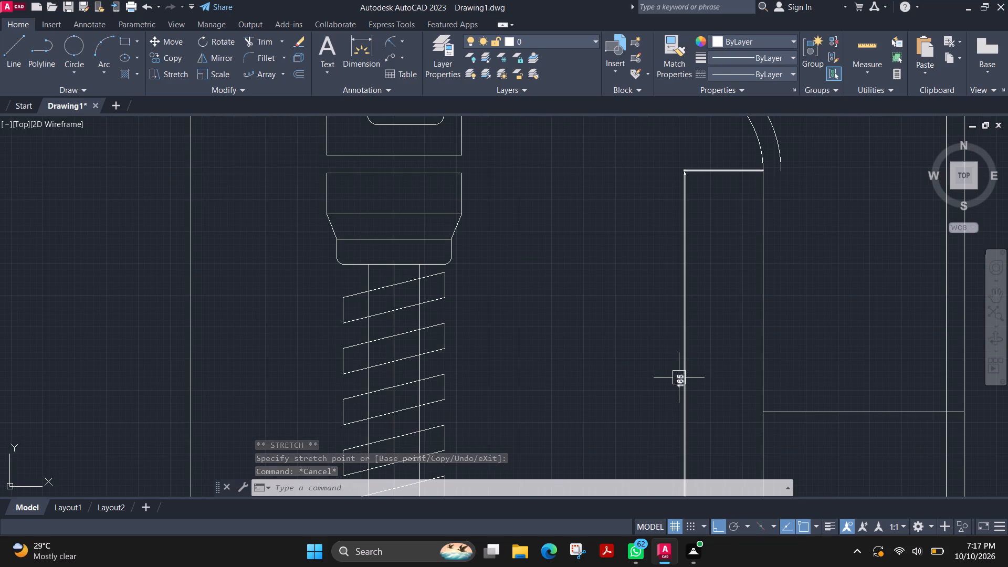
pyautogui.scroll(-1, 743, 282)
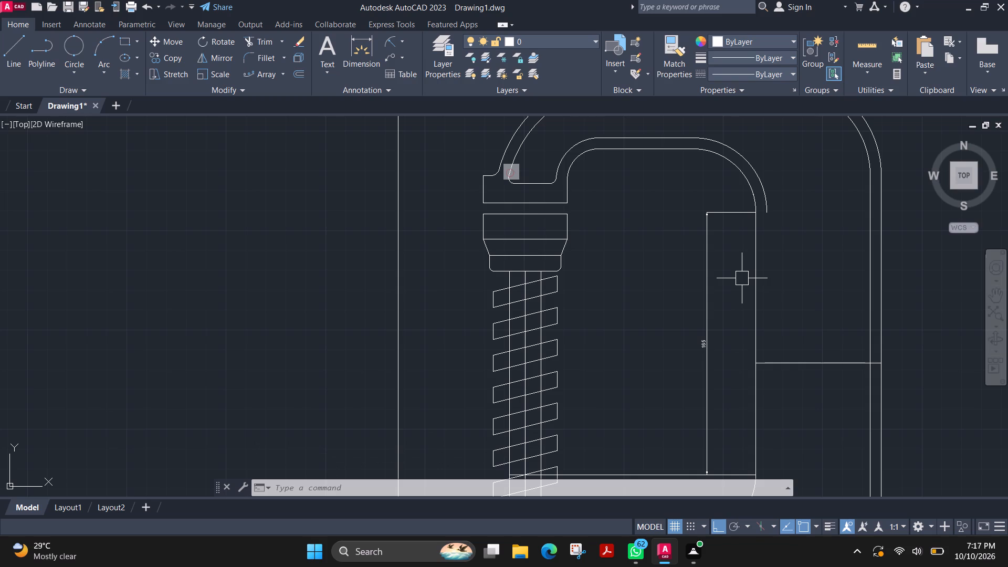
pyautogui.scroll(2, 783, 209)
pyautogui.scroll(1, 719, 222)
pyautogui.click(700, 236)
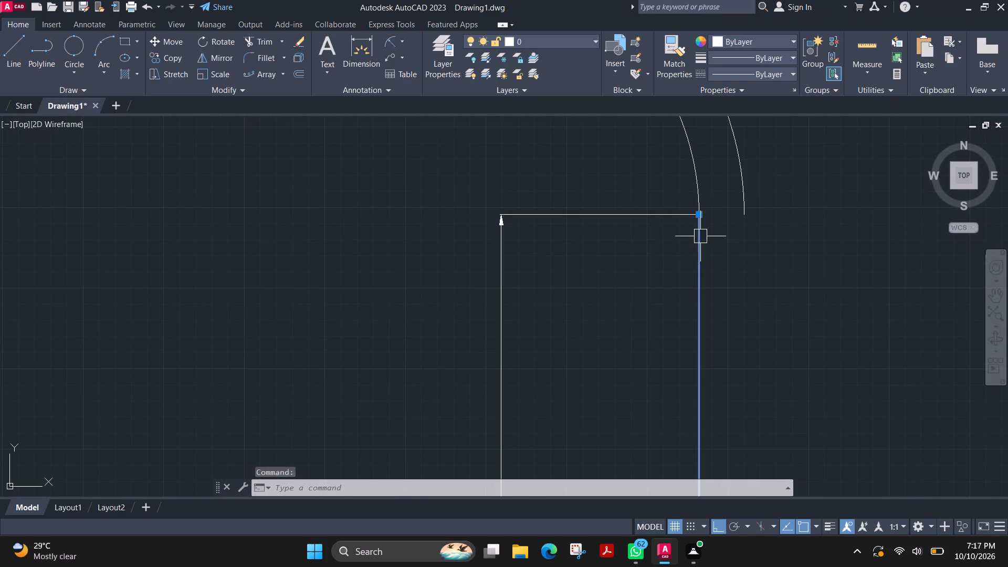
pyautogui.click(697, 214)
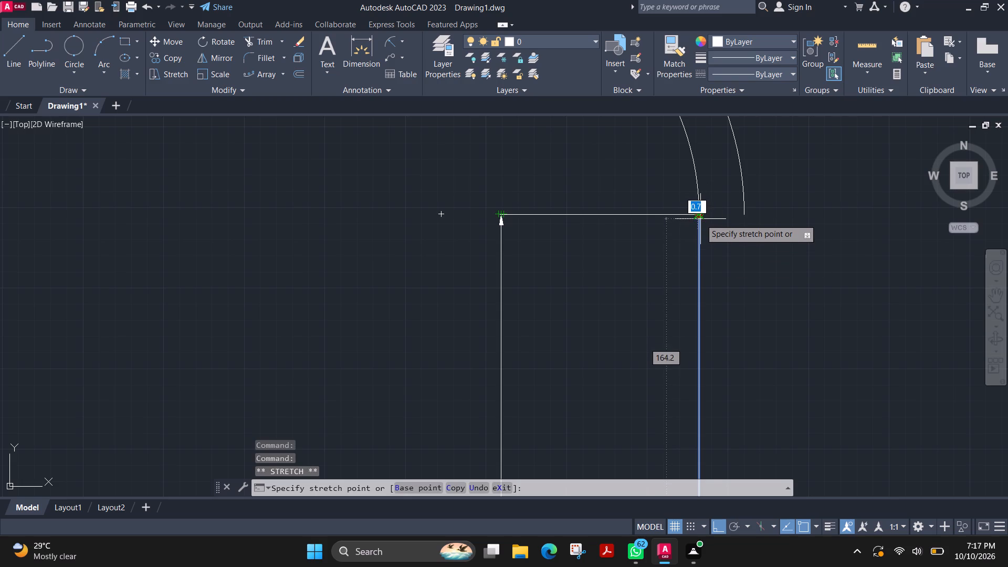
pyautogui.scroll(4, 700, 219)
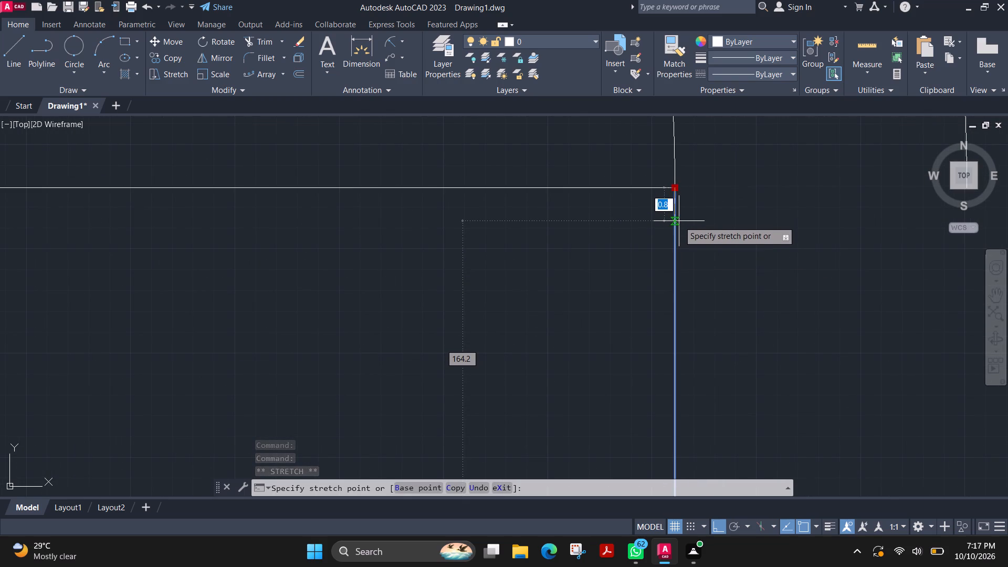
pyautogui.press('1')
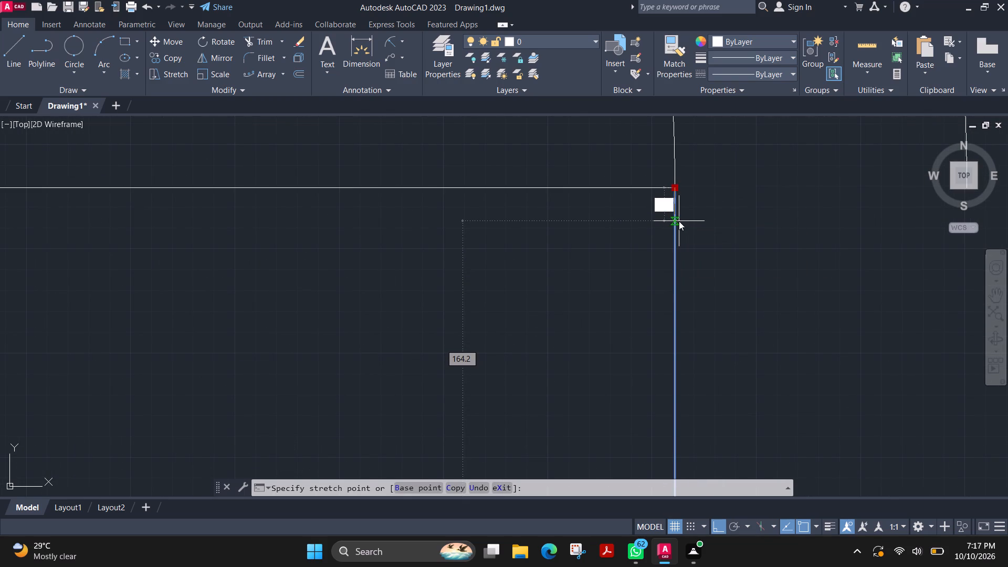
pyautogui.press('Return')
pyautogui.press('Escape')
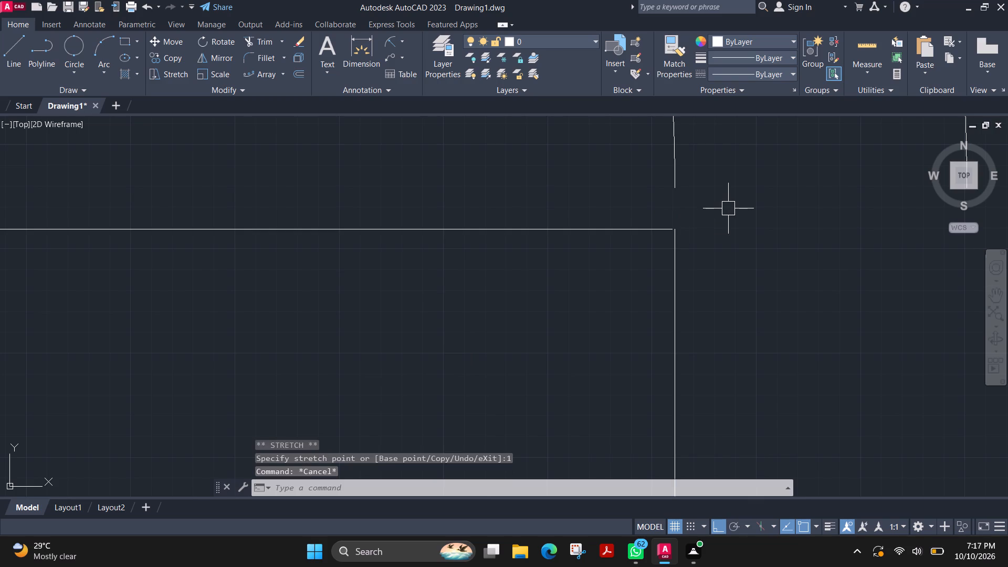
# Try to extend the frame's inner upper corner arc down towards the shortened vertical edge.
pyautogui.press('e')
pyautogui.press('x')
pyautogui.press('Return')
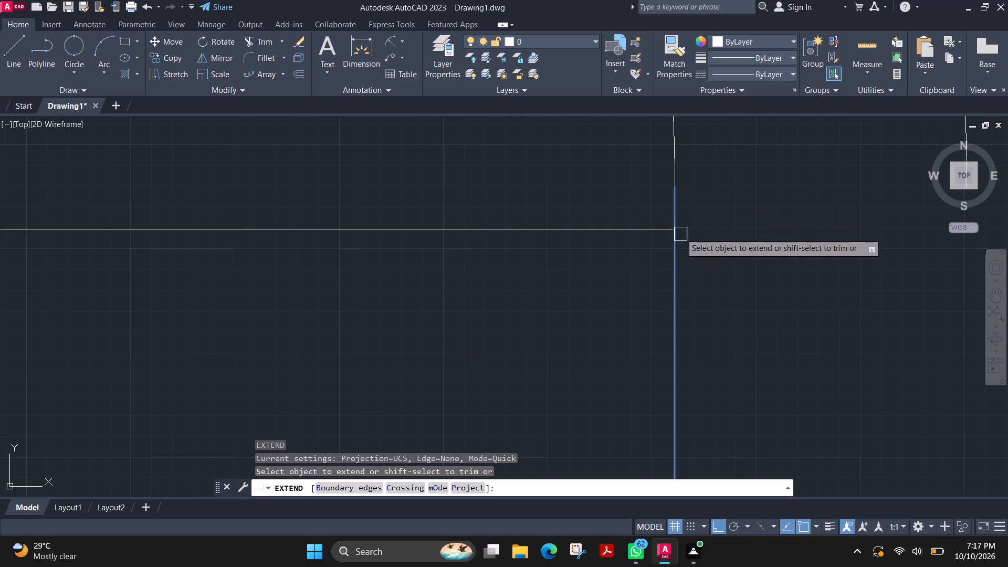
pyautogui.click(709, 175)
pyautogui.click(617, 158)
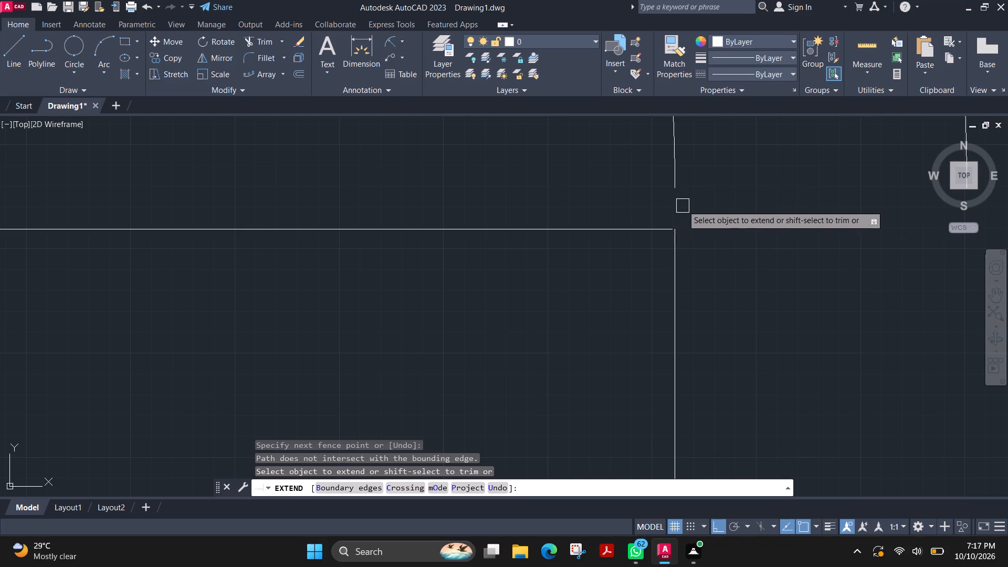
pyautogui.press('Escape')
# Stretch the lower end of the inner upper corner arc down to the top endpoint of the shortened vertical edge.
pyautogui.scroll(-4, 673, 182)
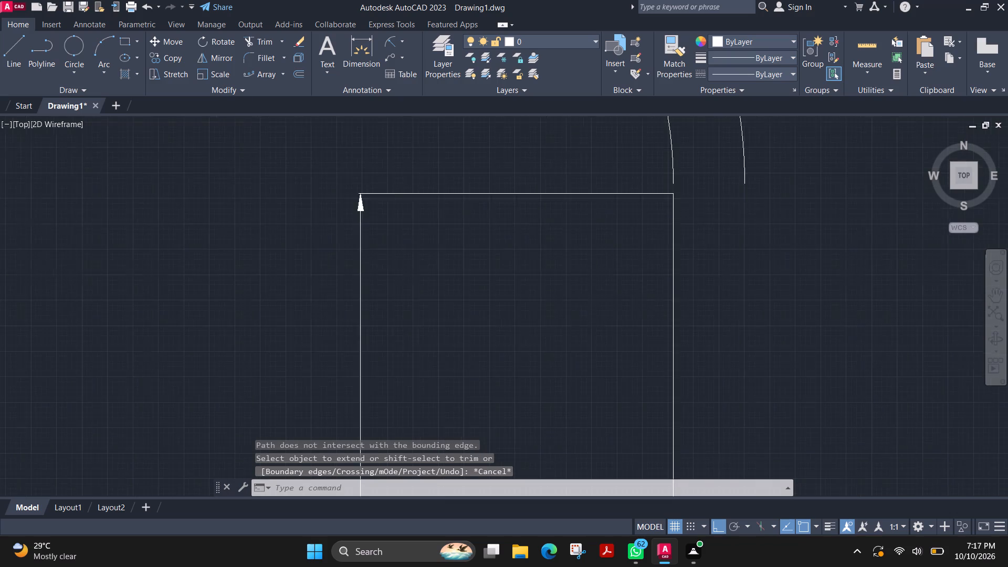
pyautogui.moveTo(657, 163); pyautogui.dragTo(692, 303, button='middle')
pyautogui.click(706, 304)
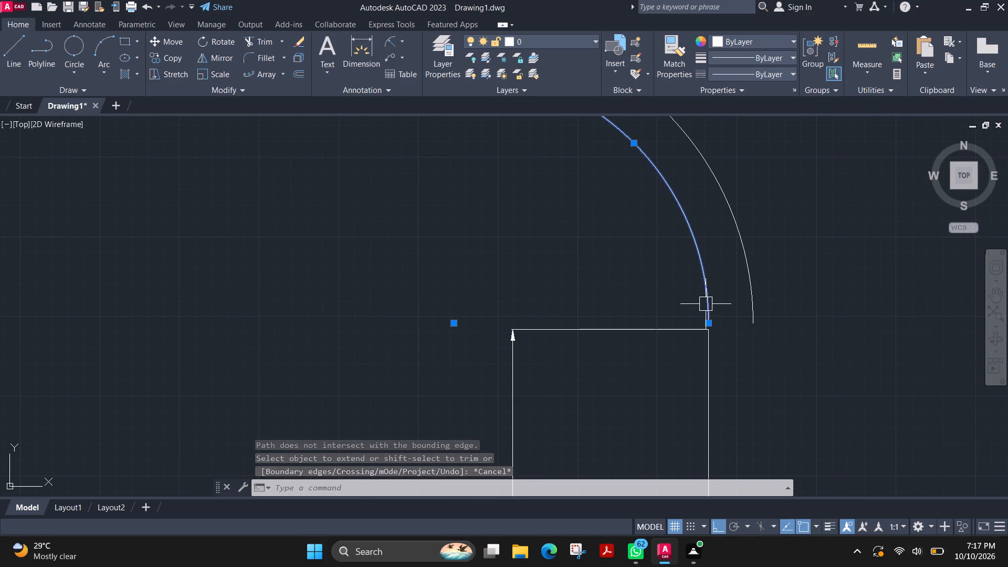
pyautogui.click(707, 324)
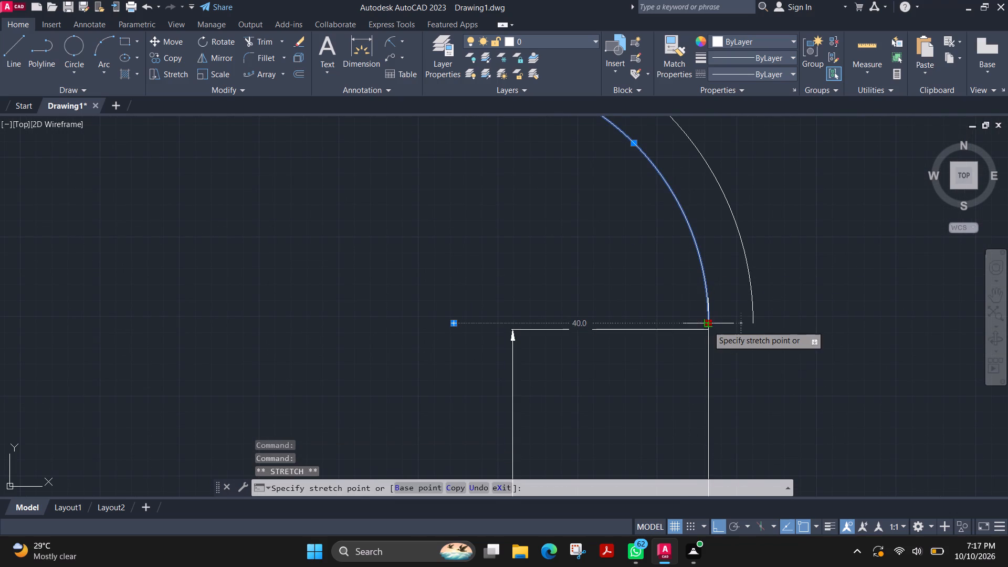
pyautogui.click(710, 332)
pyautogui.press('Escape')
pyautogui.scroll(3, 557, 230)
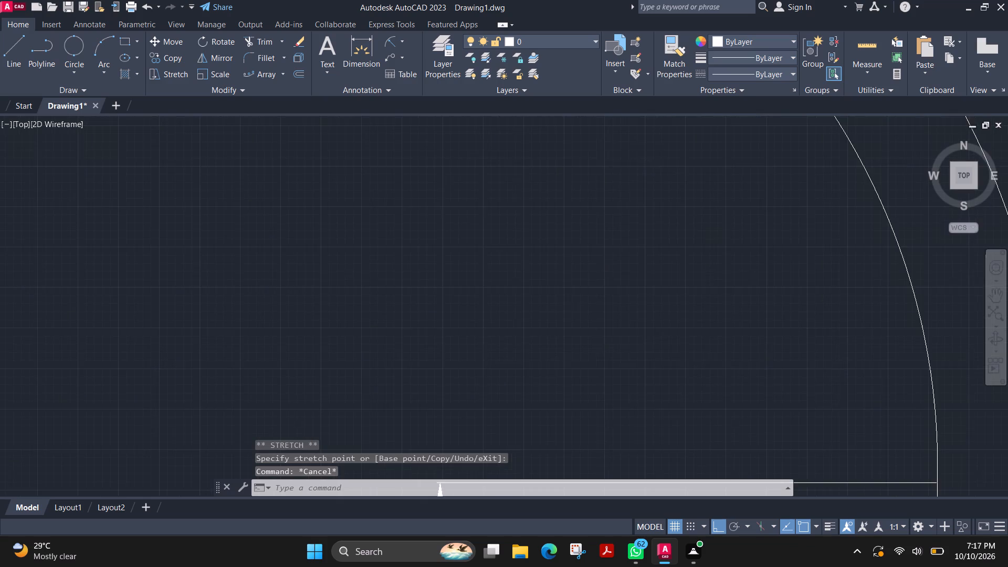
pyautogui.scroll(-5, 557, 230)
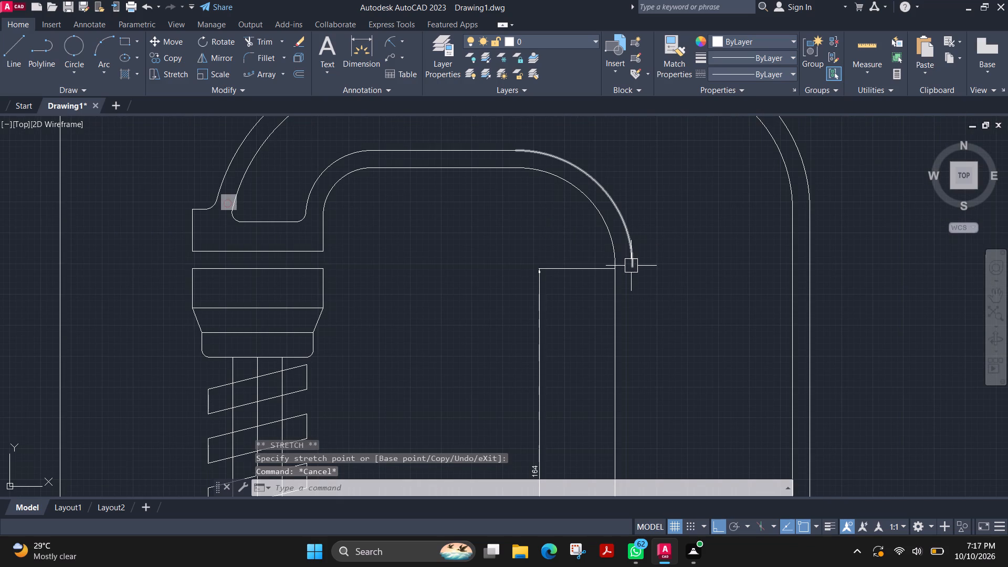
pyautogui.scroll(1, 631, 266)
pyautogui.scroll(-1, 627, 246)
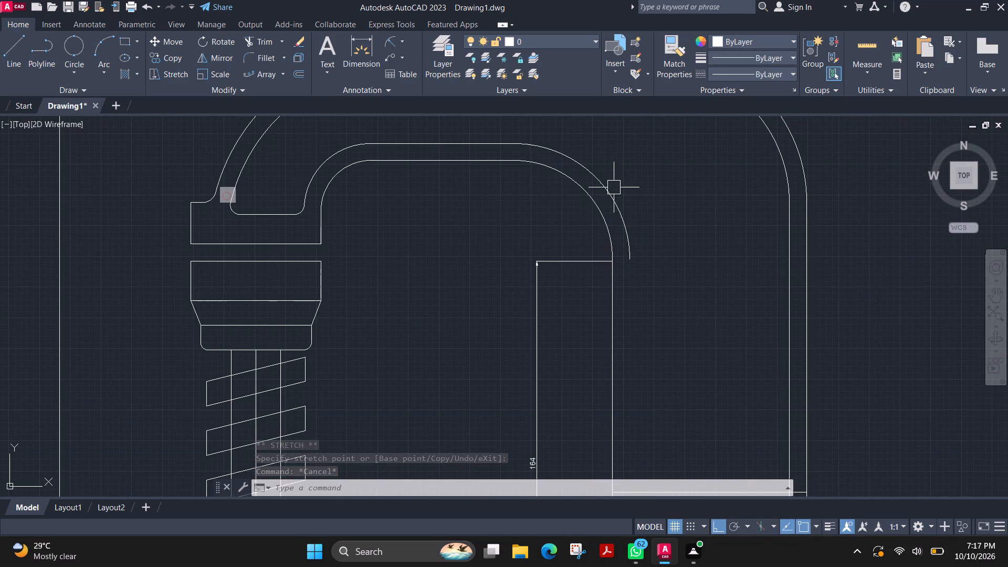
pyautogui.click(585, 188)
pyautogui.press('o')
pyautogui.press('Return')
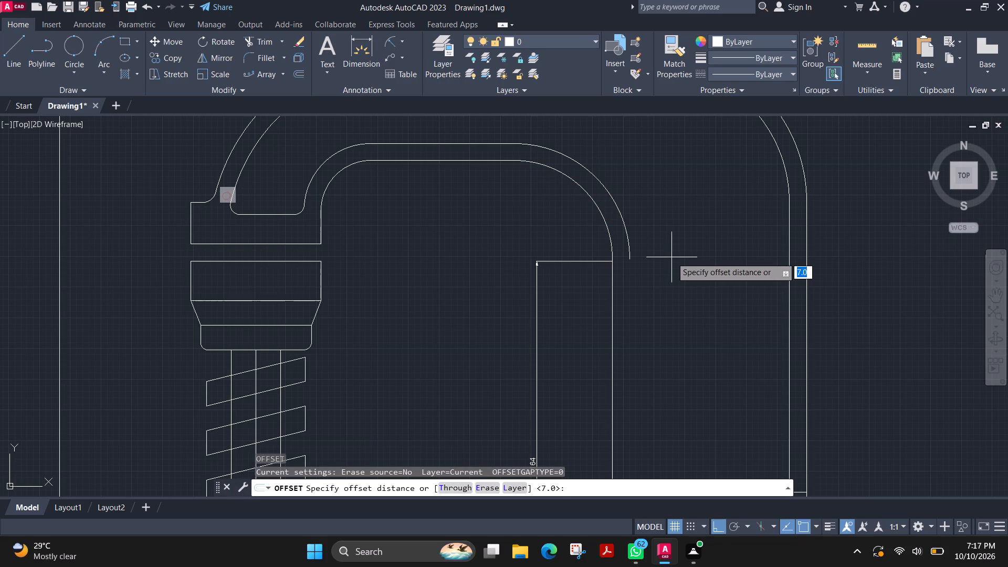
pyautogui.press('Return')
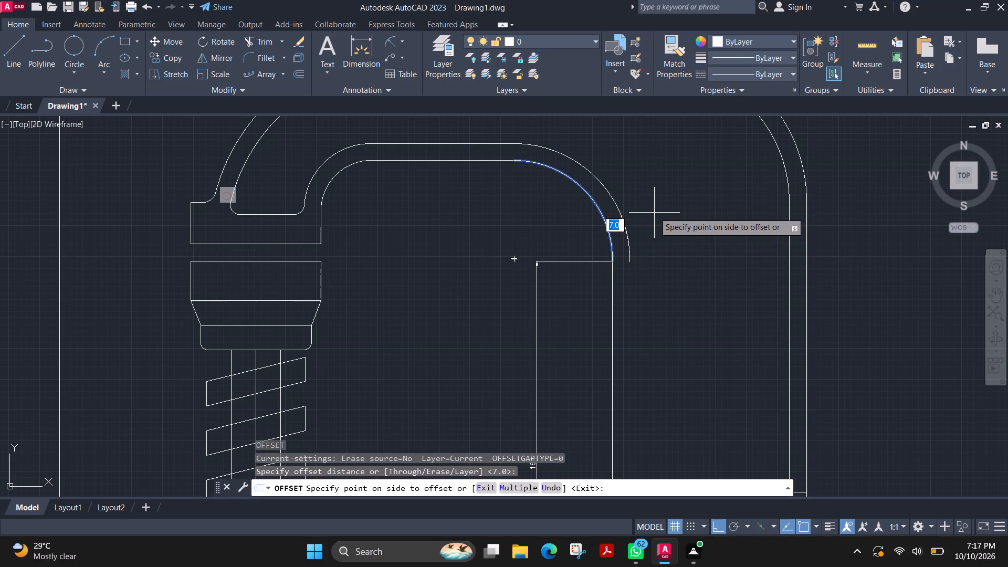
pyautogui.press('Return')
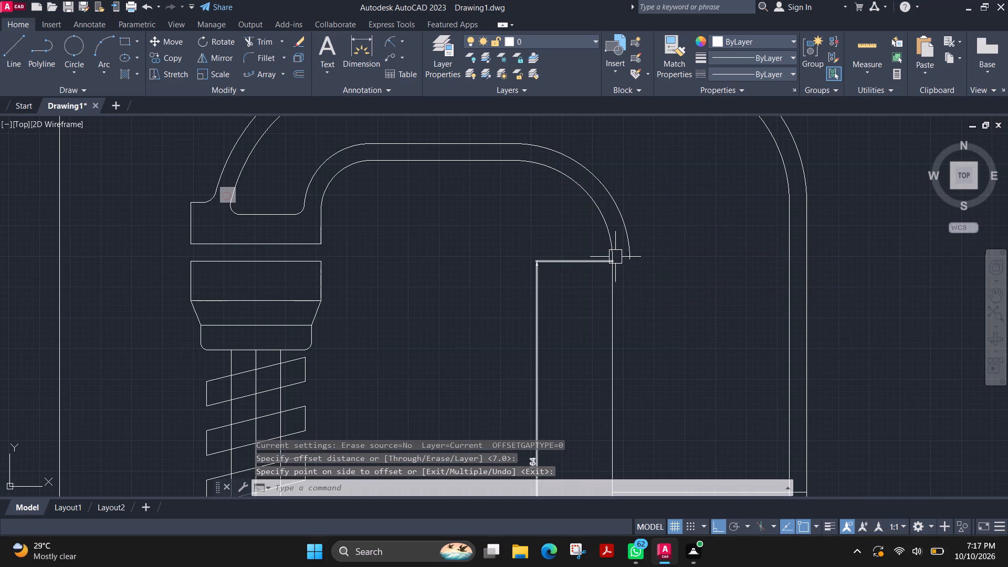
# Offset the stretched inner upper corner arc by 7 towards the frame's outer edge.
pyautogui.press('o')
pyautogui.press('Return')
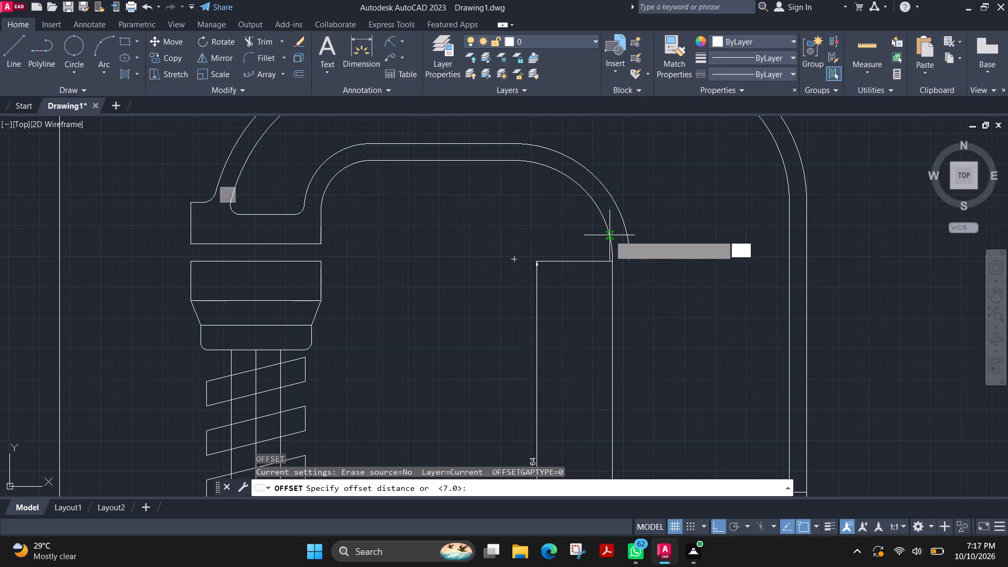
pyautogui.press('Return')
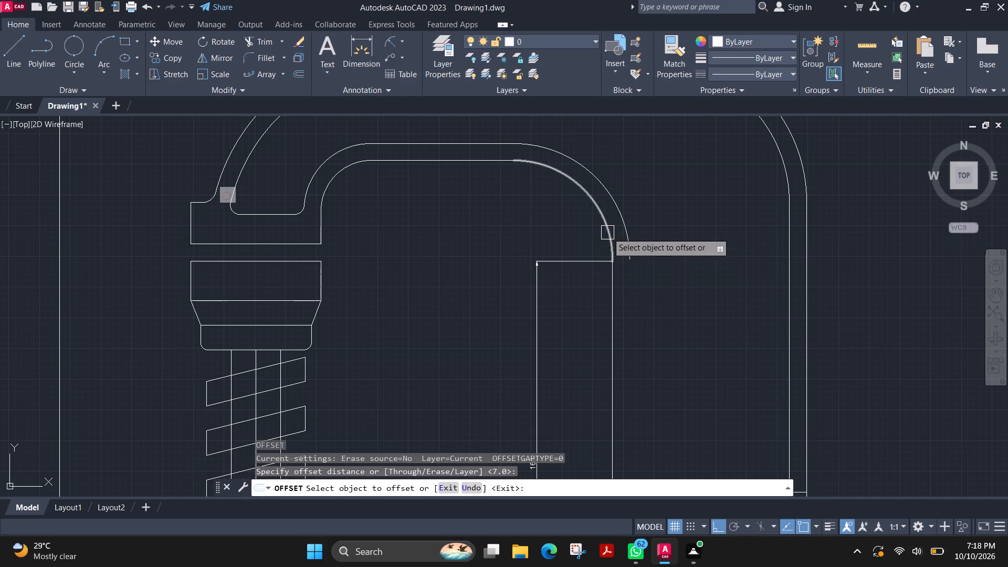
pyautogui.click(607, 233)
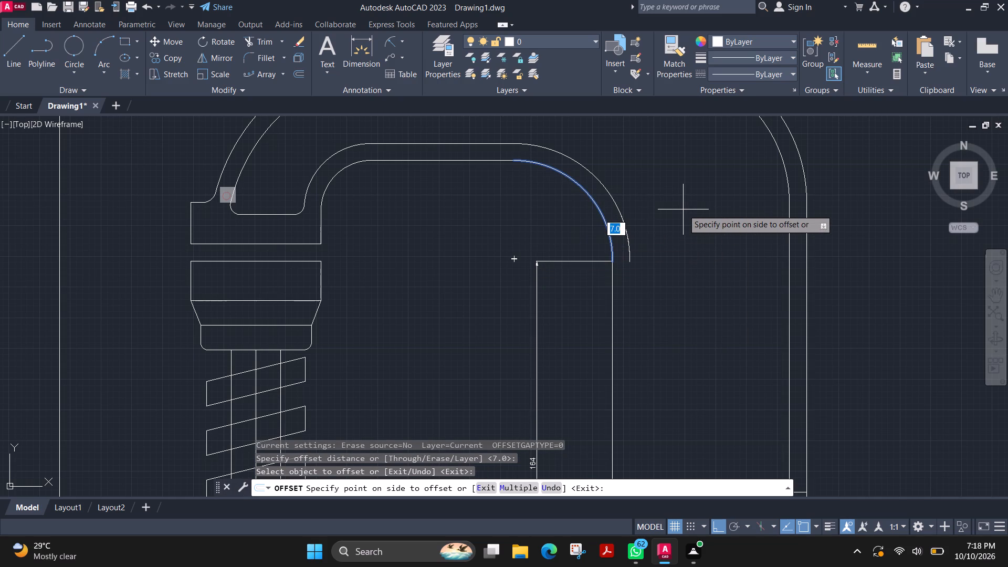
pyautogui.click(683, 209)
pyautogui.scroll(3, 628, 257)
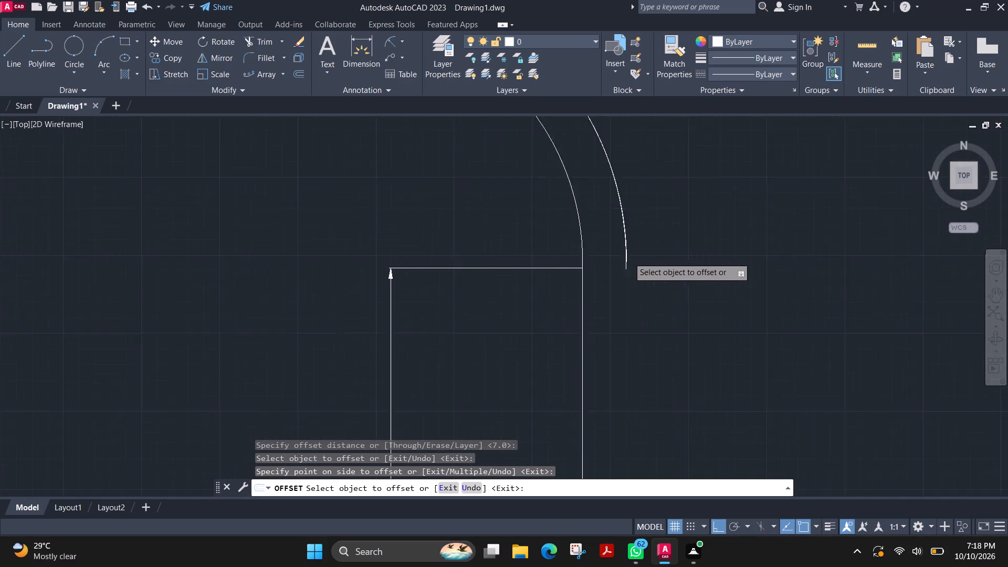
pyautogui.scroll(2, 628, 257)
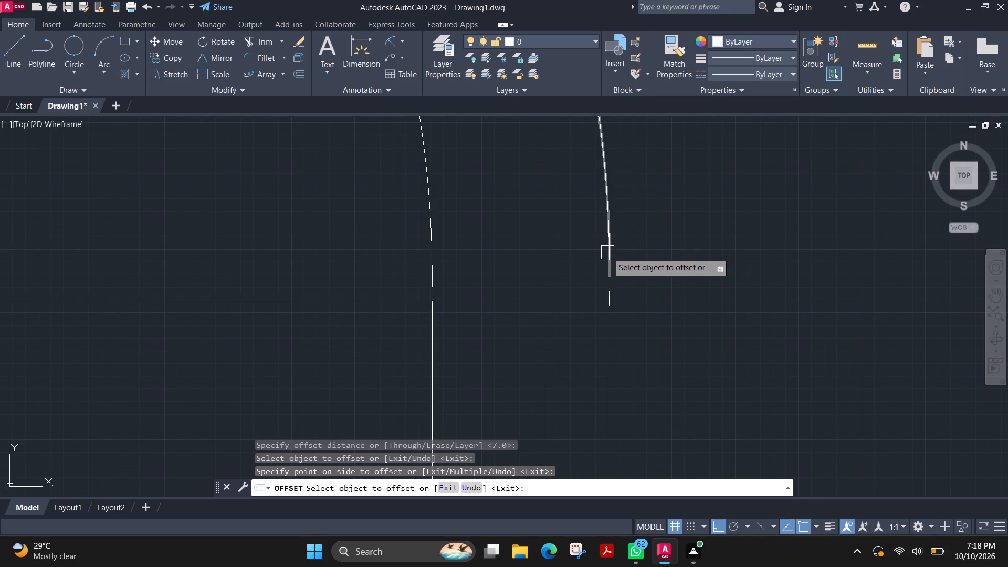
pyautogui.scroll(-7, 608, 251)
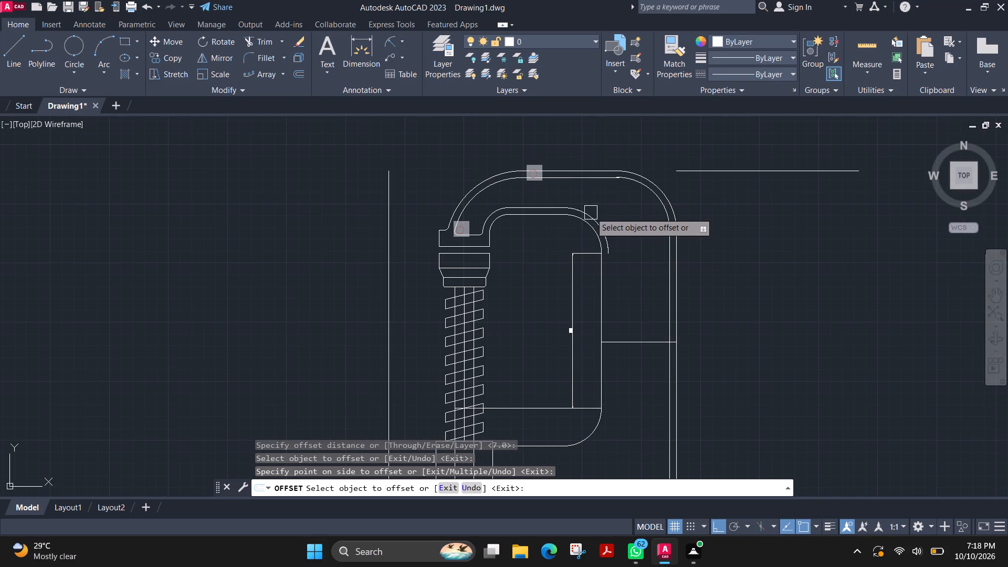
pyautogui.click(605, 228)
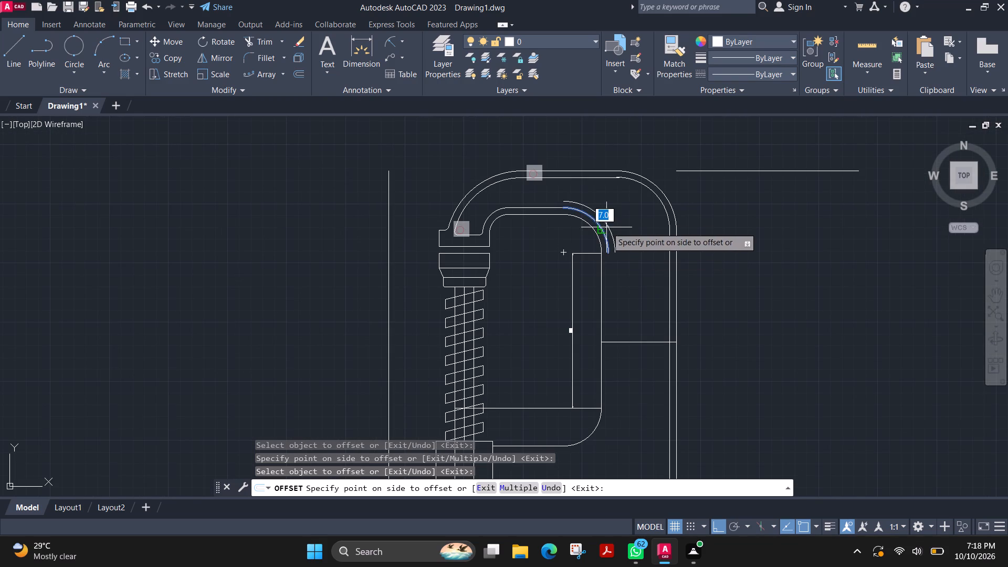
pyautogui.press('Escape')
# Offset the frame's inner vertical edge, its lower corner arc and the adjoining bottom horizontal edge by 7 towards the outside.
pyautogui.scroll(3, 621, 250)
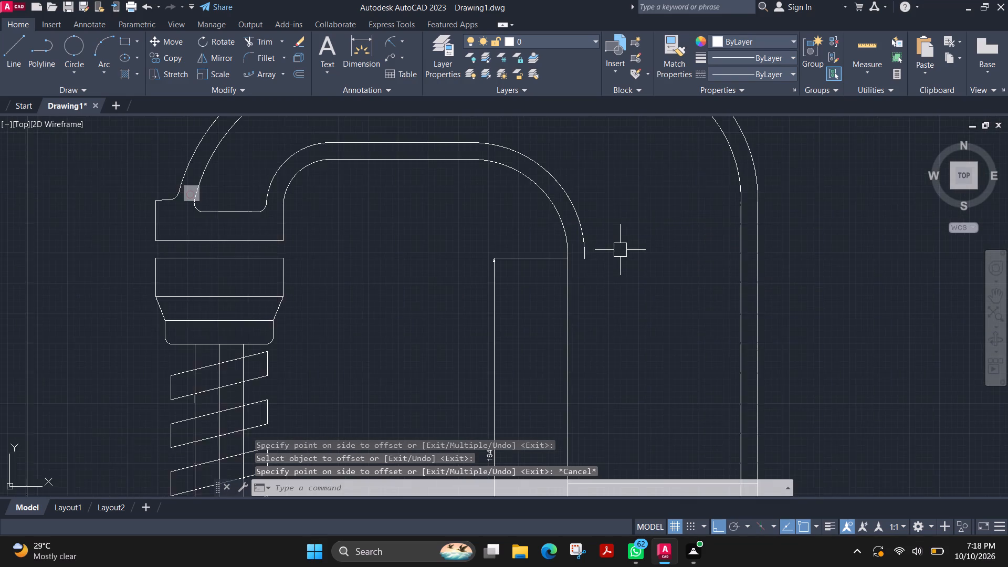
pyautogui.scroll(2, 620, 250)
pyautogui.scroll(-1, 426, 274)
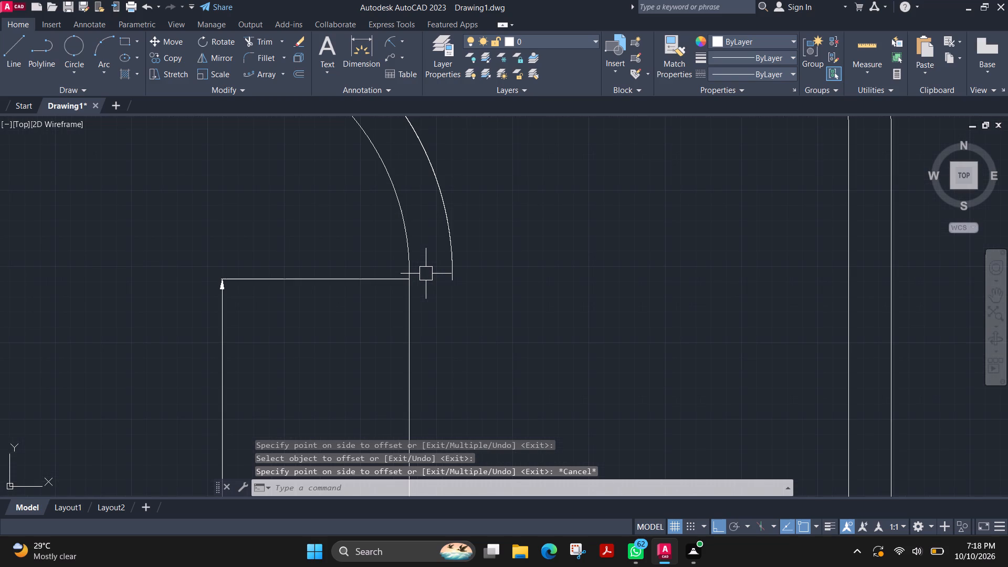
pyautogui.scroll(-1, 446, 309)
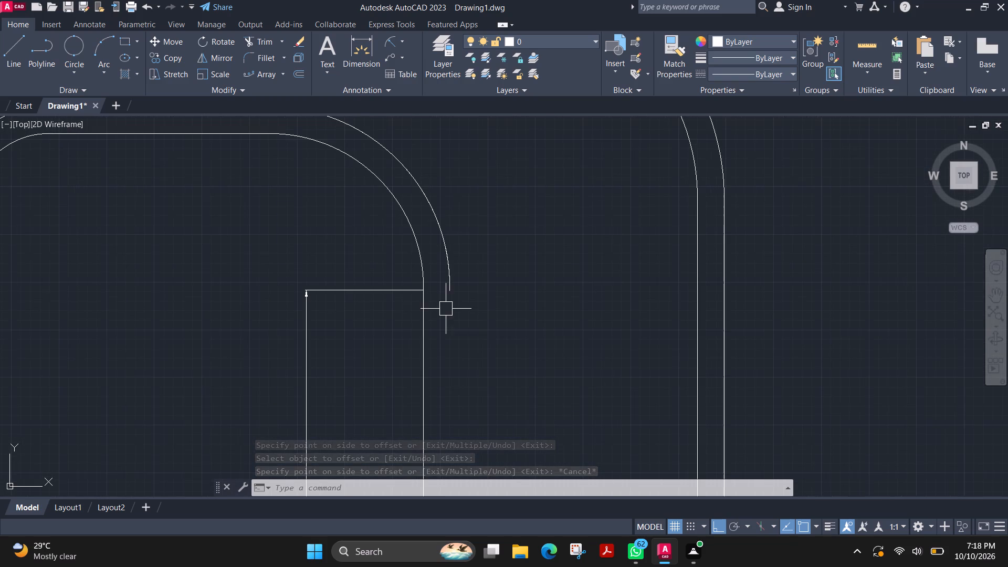
pyautogui.scroll(-2, 476, 354)
pyautogui.moveTo(474, 359); pyautogui.dragTo(443, 217, button='middle')
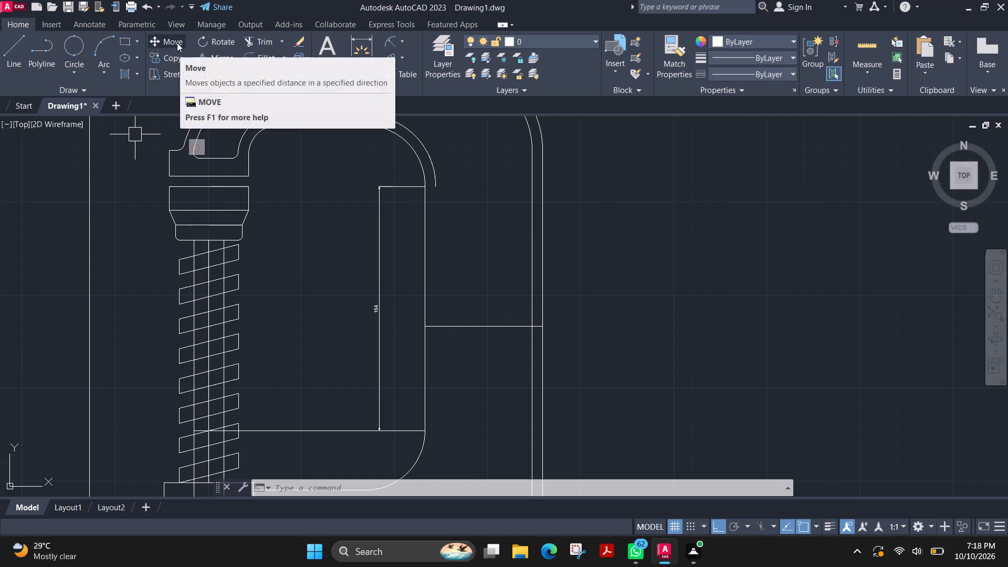
pyautogui.scroll(-1, 457, 307)
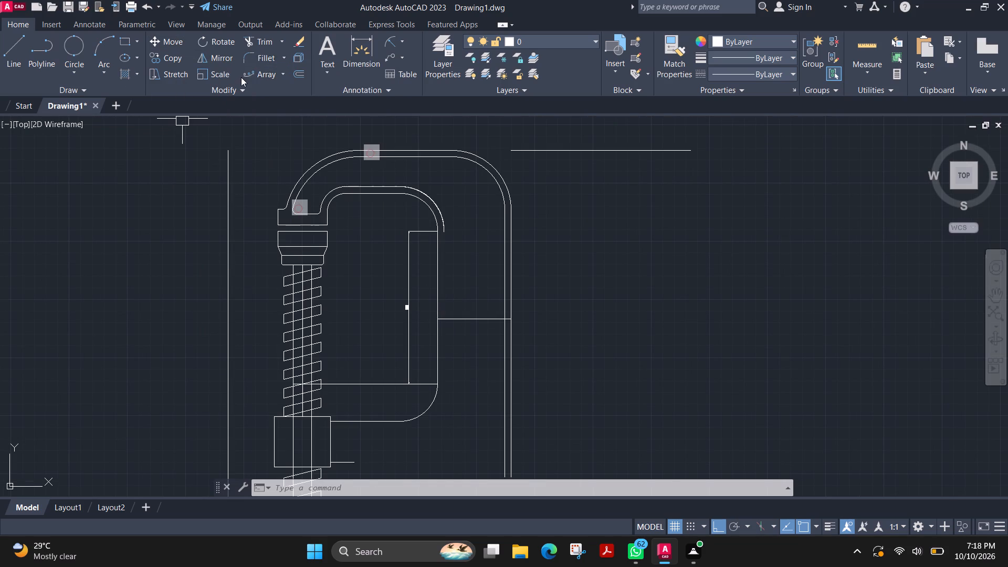
pyautogui.press('o')
pyautogui.press('Return')
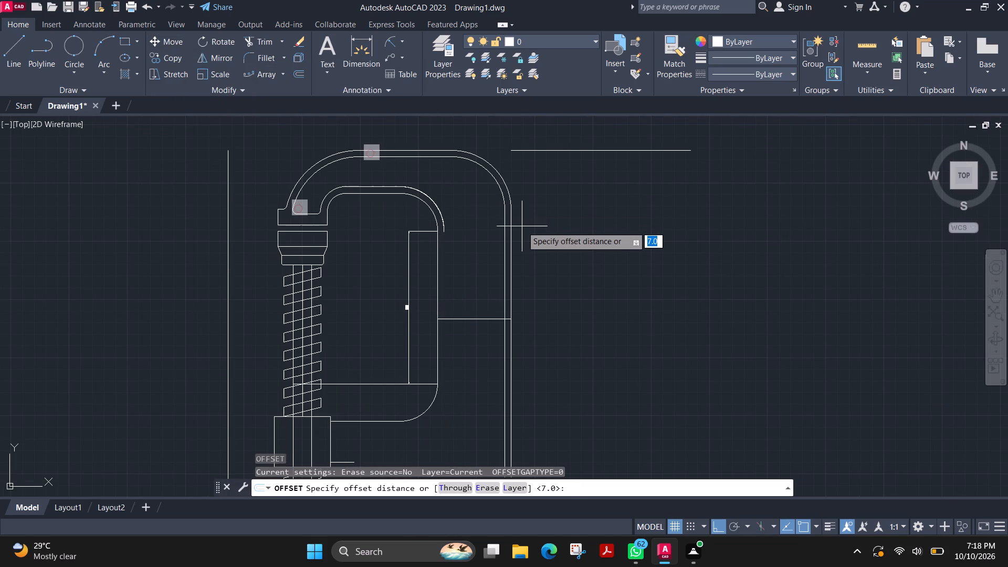
pyautogui.press('Return')
pyautogui.click(436, 293)
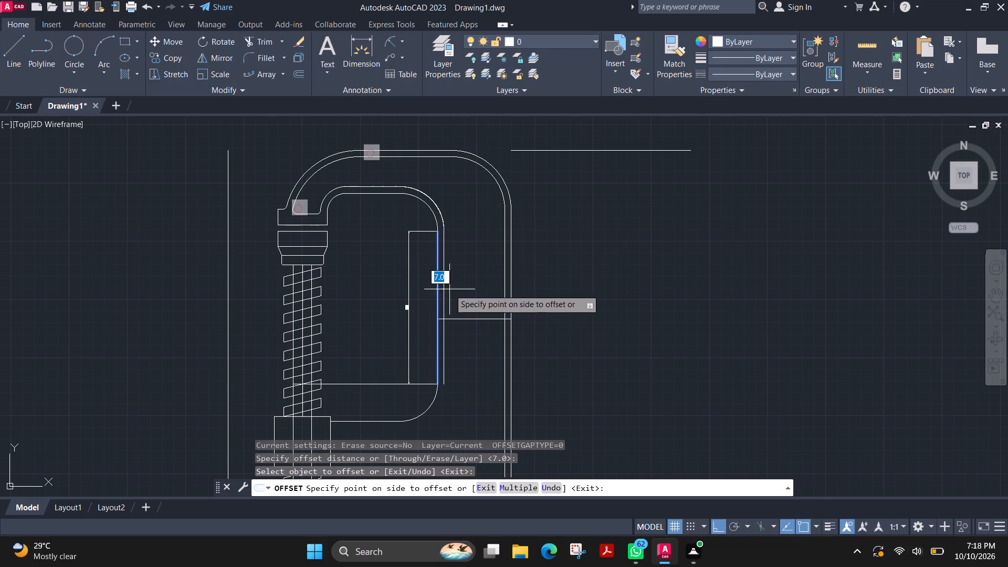
pyautogui.click(451, 288)
pyautogui.click(430, 410)
pyautogui.click(453, 411)
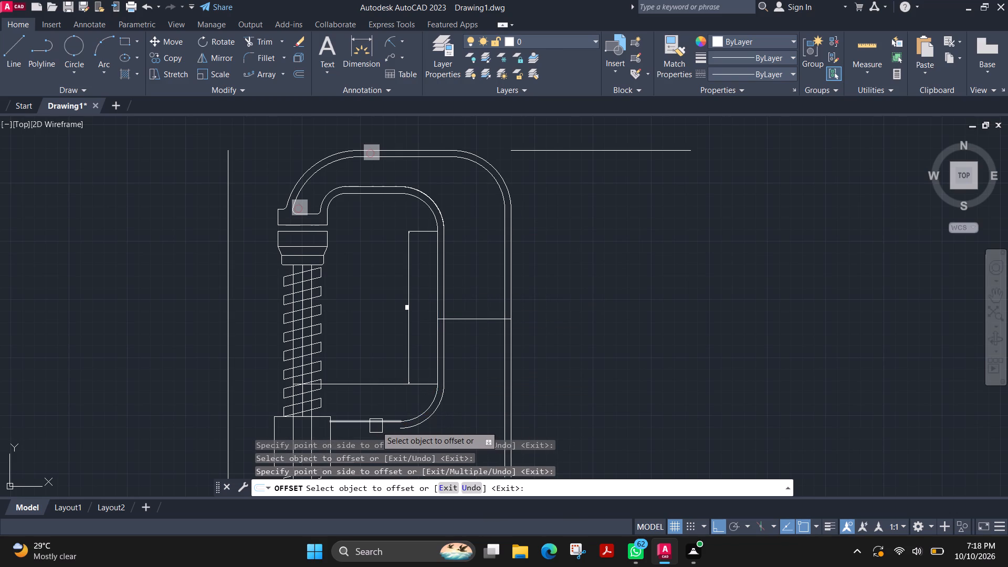
pyautogui.click(376, 425)
pyautogui.click(381, 438)
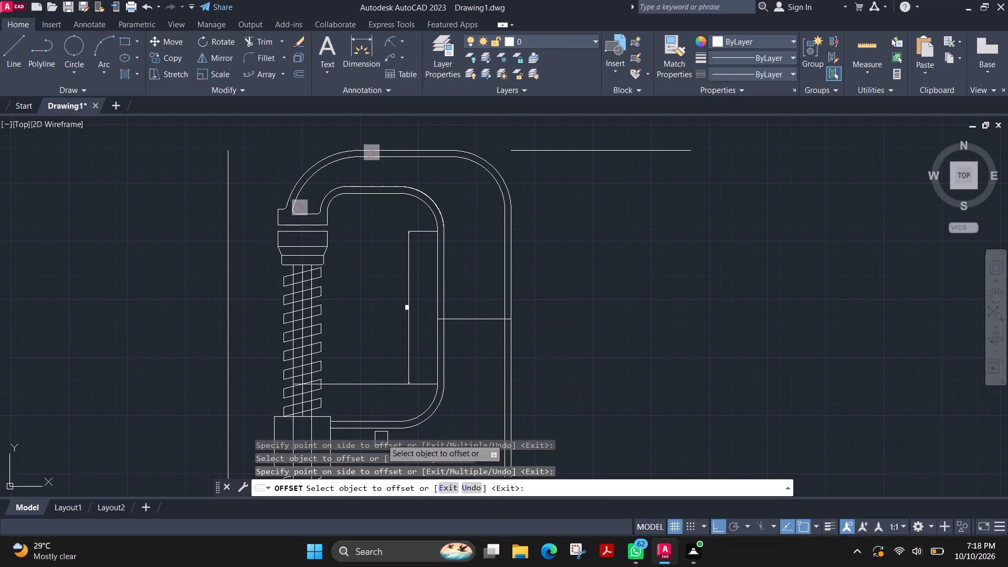
# Calculate 17+17 with the CAL command.
pyautogui.moveTo(446, 406); pyautogui.dragTo(440, 251, button='middle')
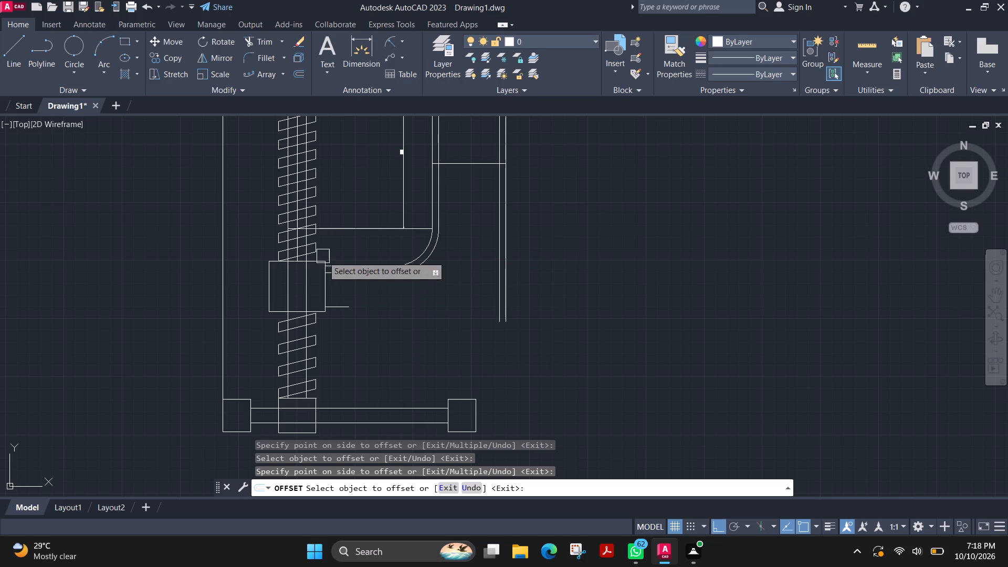
pyautogui.scroll(3, 342, 285)
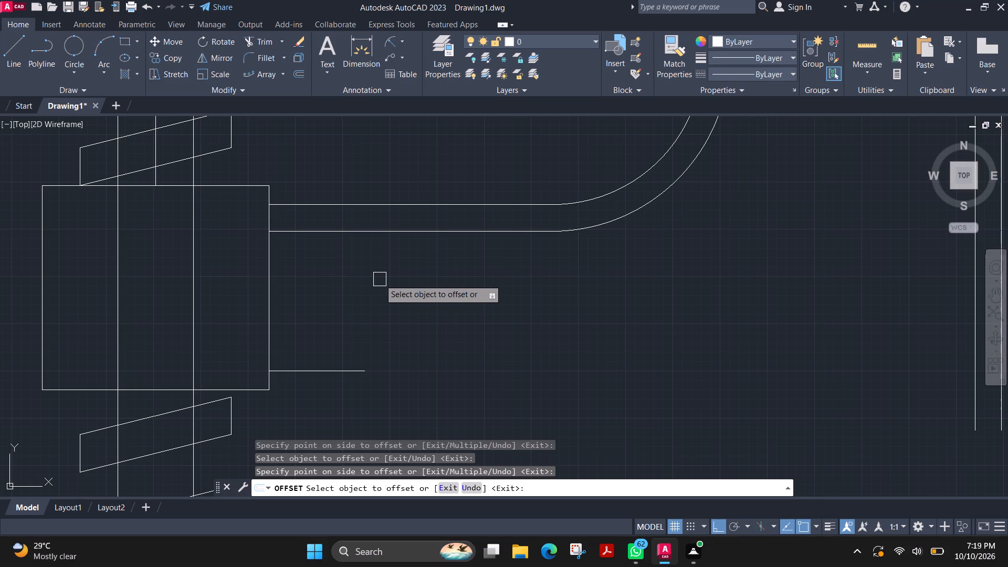
pyautogui.press('Escape')
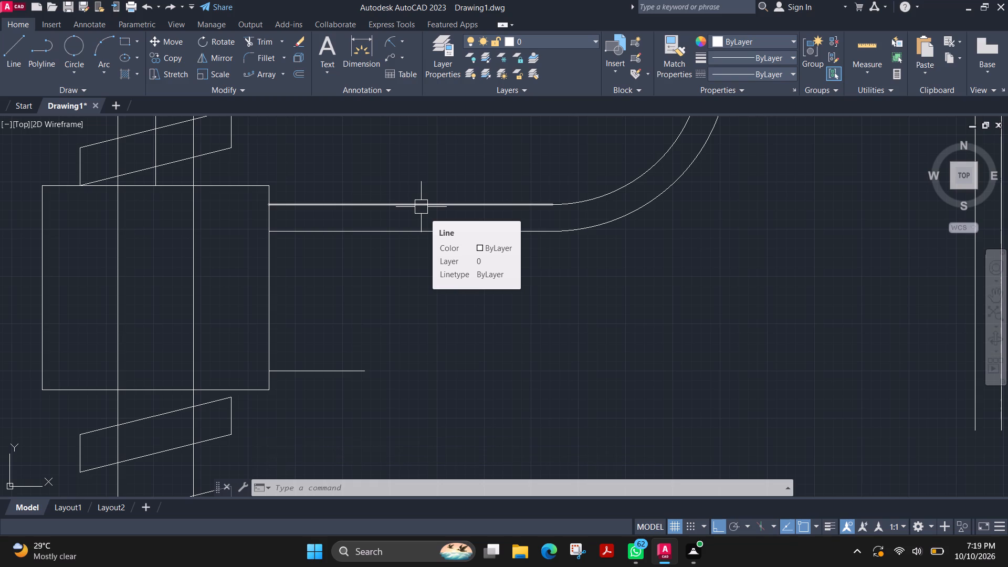
pyautogui.write('cal')
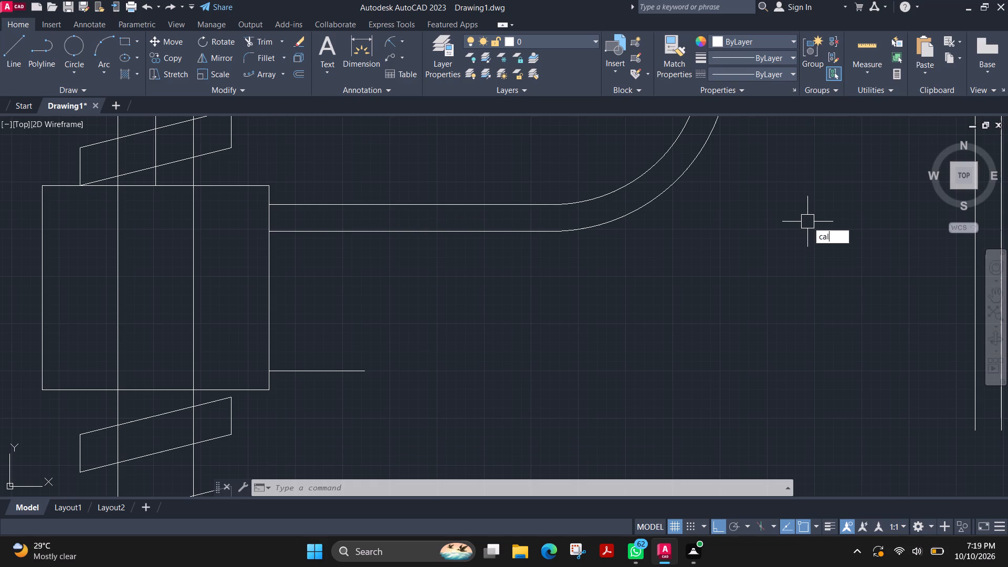
pyautogui.press('Return')
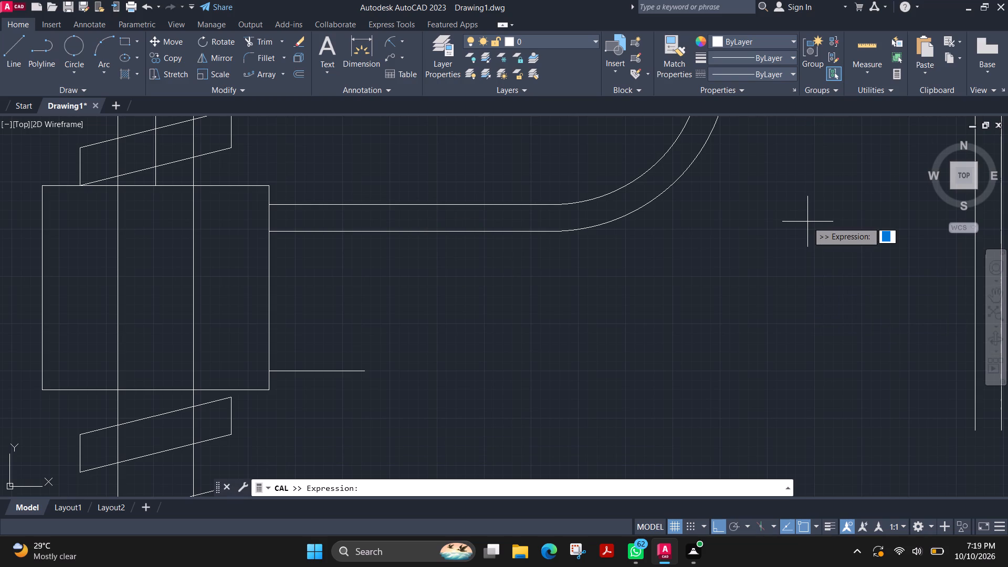
pyautogui.write('17')
pyautogui.write('+17')
pyautogui.press('Return')
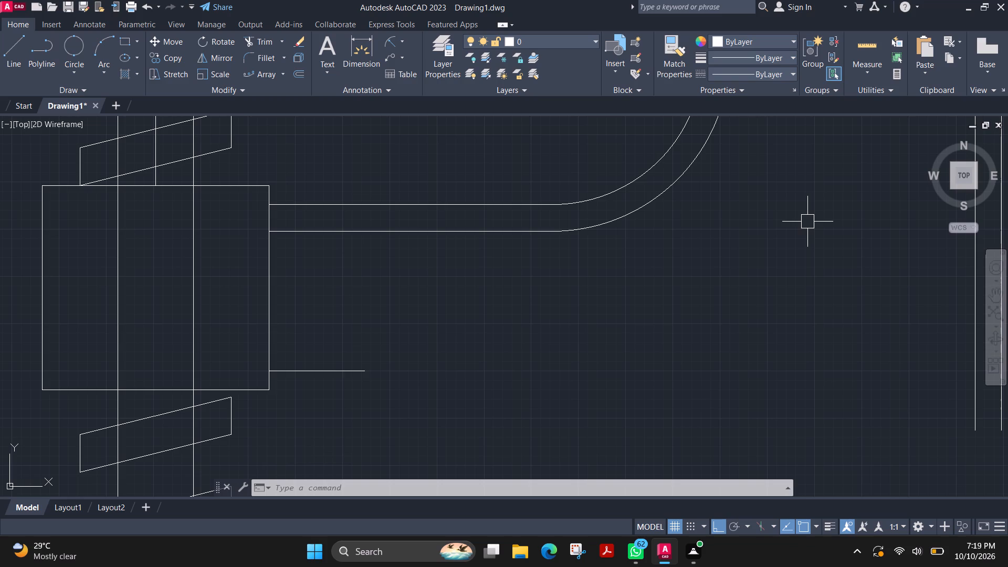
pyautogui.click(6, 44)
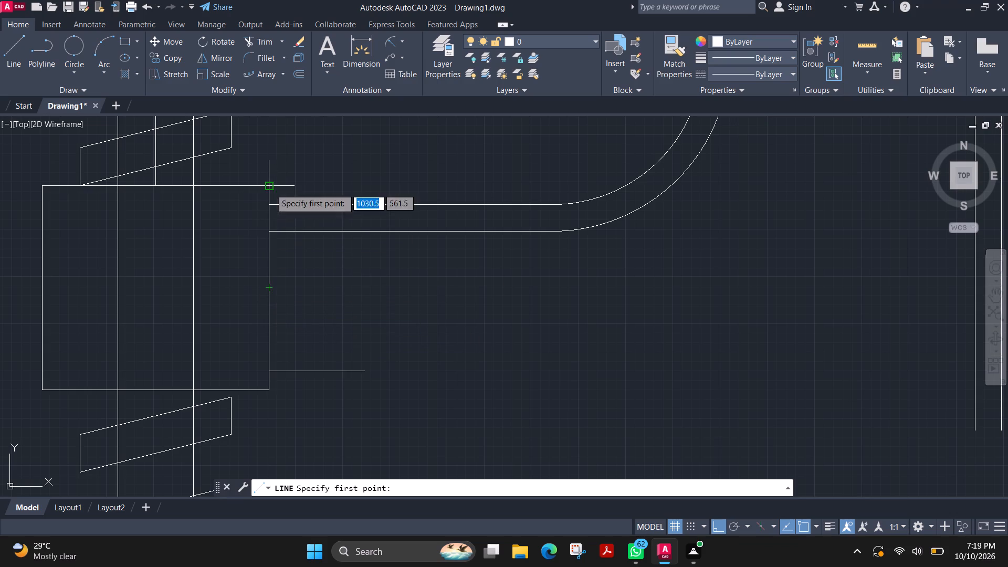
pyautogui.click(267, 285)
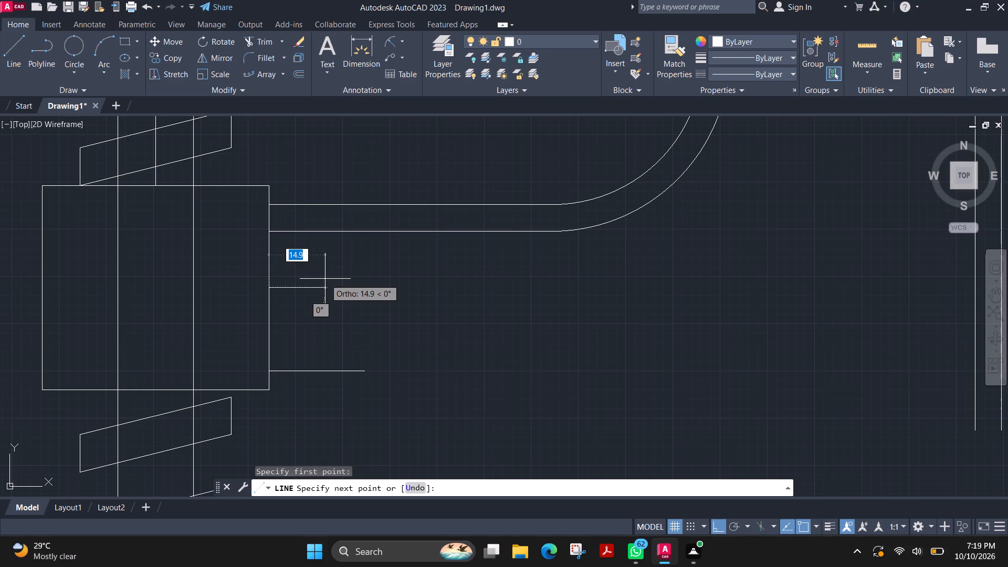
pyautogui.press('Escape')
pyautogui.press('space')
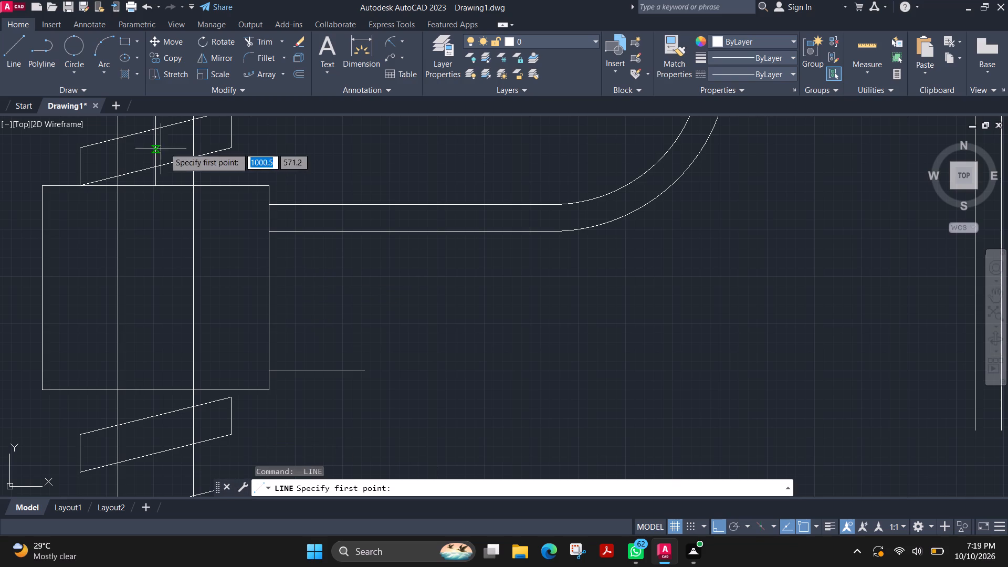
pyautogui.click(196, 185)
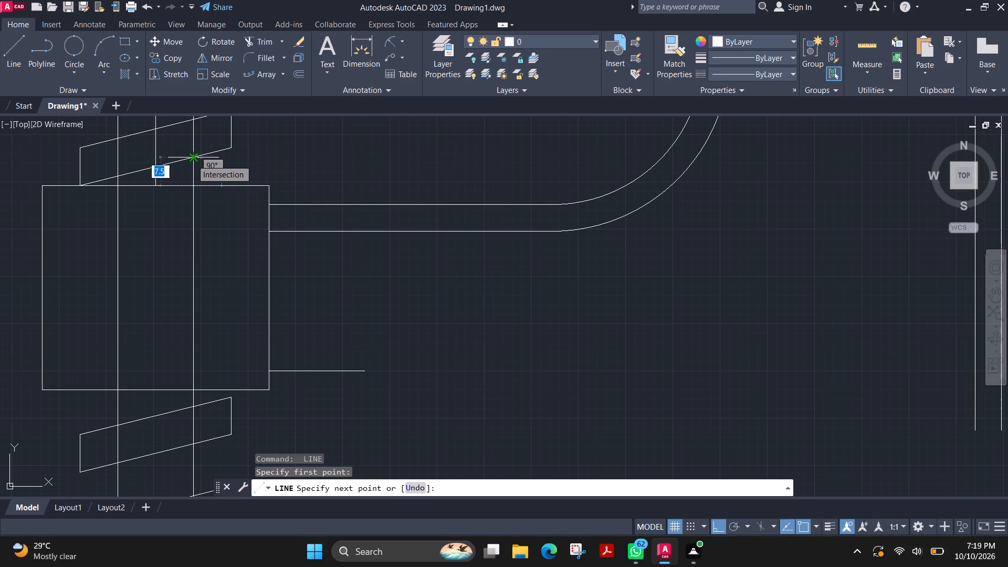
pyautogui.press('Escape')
# Draw a horizontal line of 10 from the midpoint of the lower spindle block's right edge, away from the block.
pyautogui.click(25, 68)
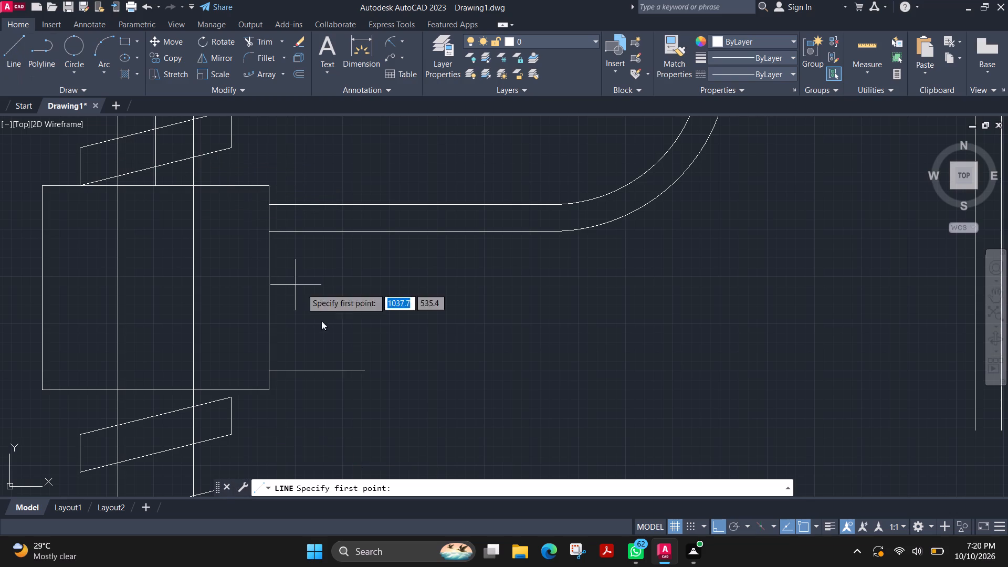
pyautogui.click(271, 289)
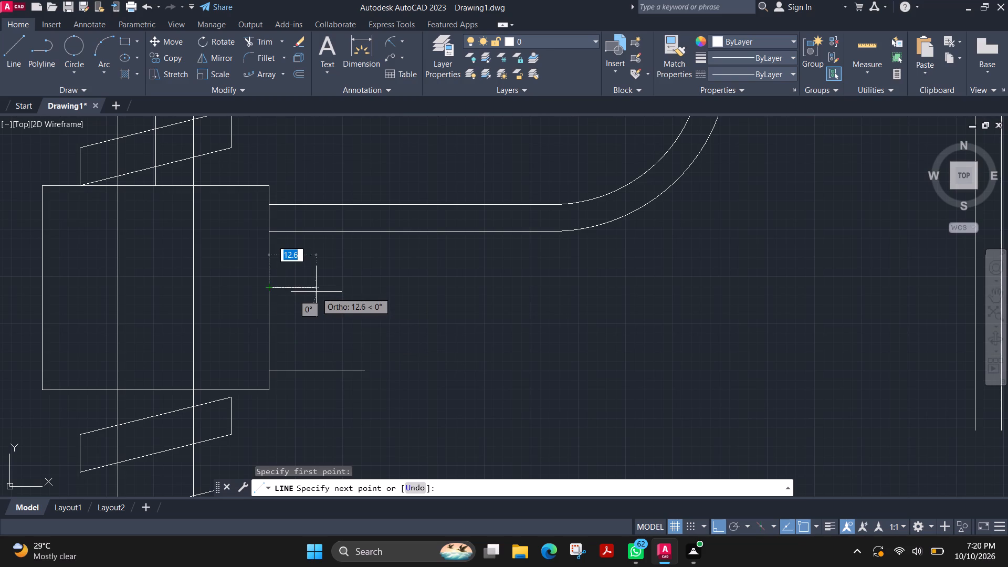
pyautogui.write('10')
pyautogui.press('Return')
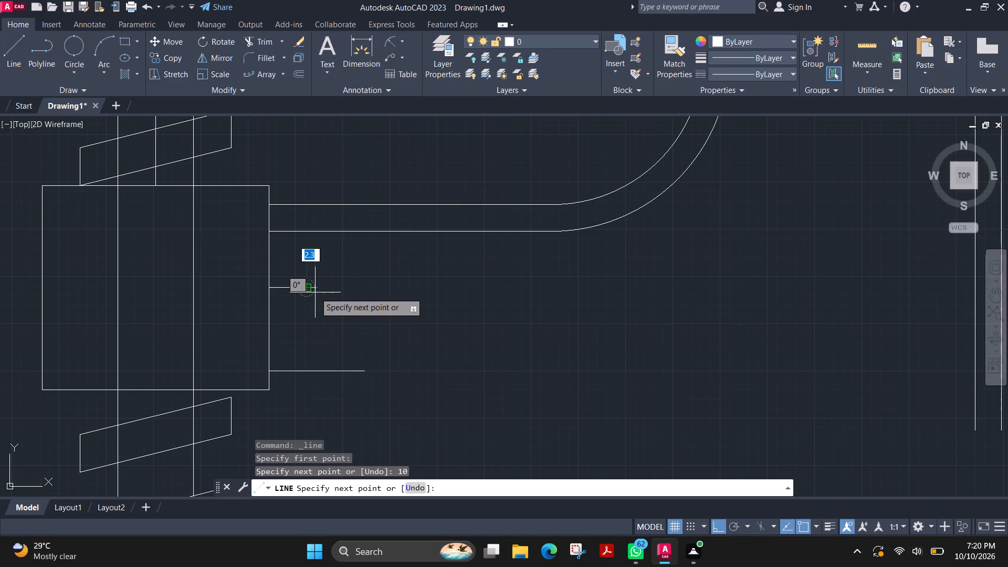
pyautogui.press('Escape')
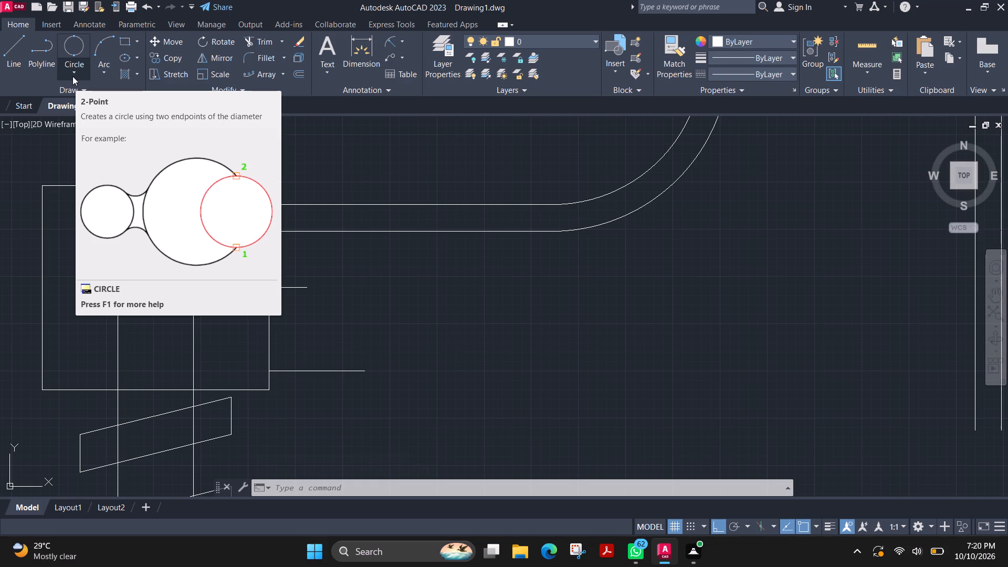
# Draw a horizontal line of 17 continuing from the free end of the 10 line, away from the block.
pyautogui.click(13, 59)
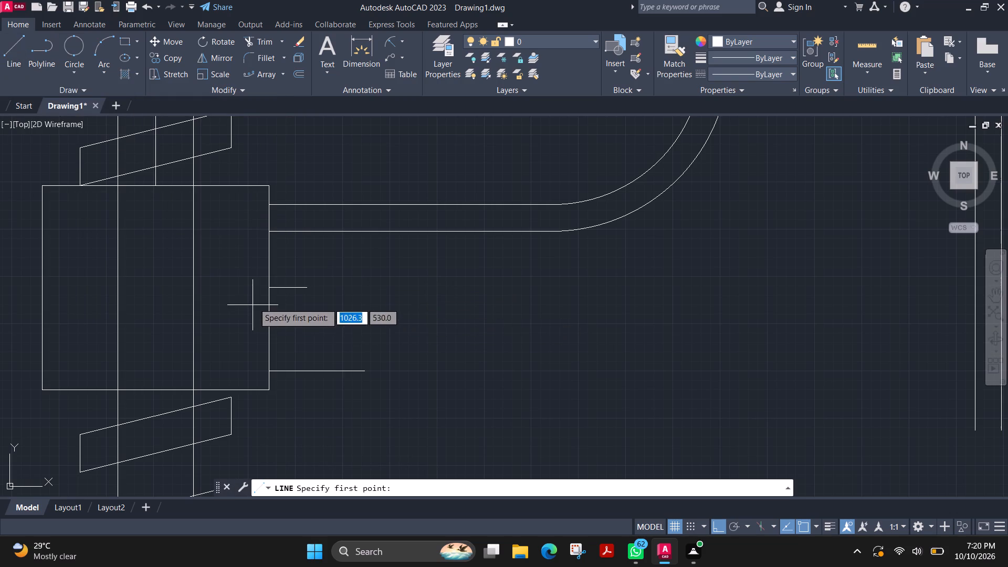
pyautogui.click(308, 291)
pyautogui.write('17')
pyautogui.press('Return')
pyautogui.press('Escape')
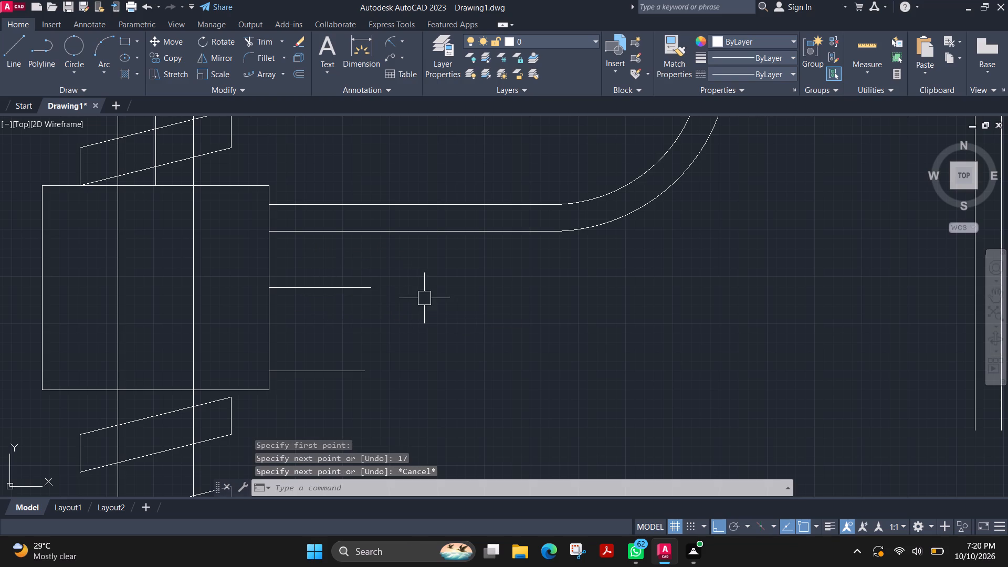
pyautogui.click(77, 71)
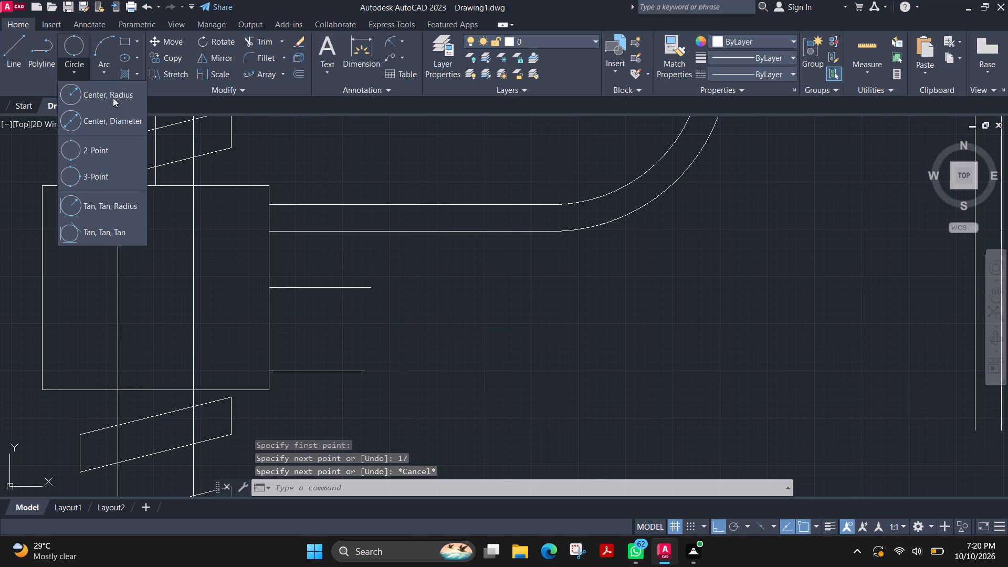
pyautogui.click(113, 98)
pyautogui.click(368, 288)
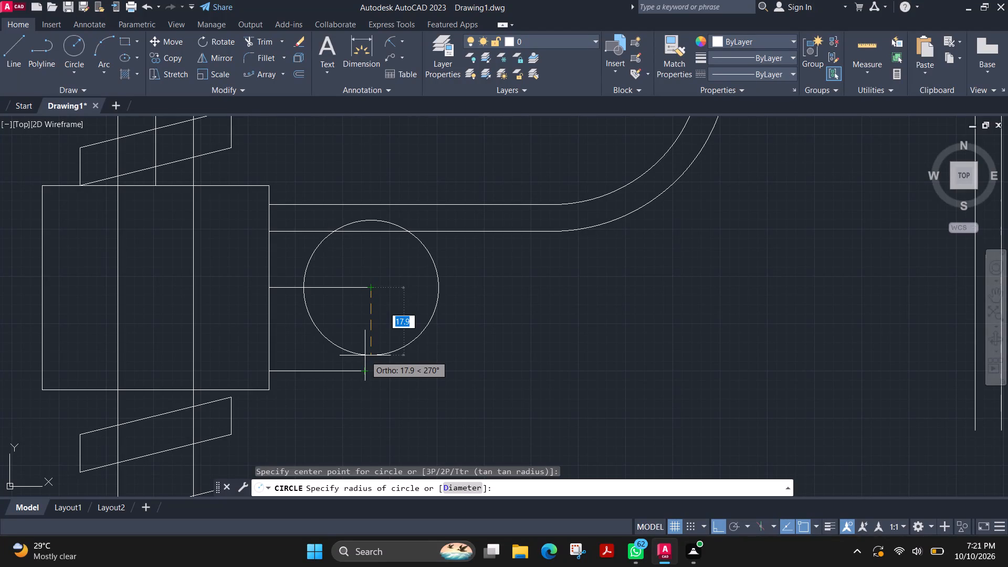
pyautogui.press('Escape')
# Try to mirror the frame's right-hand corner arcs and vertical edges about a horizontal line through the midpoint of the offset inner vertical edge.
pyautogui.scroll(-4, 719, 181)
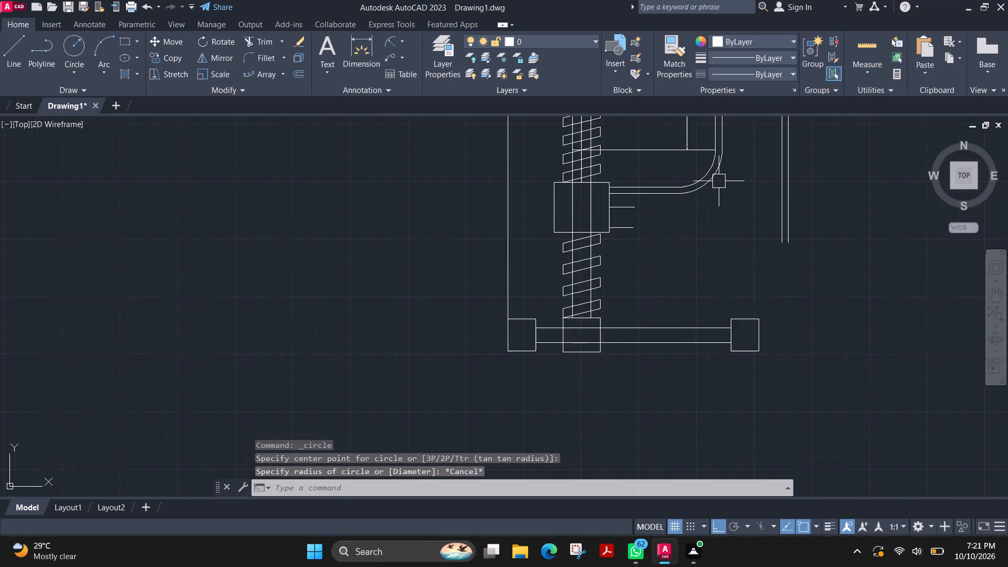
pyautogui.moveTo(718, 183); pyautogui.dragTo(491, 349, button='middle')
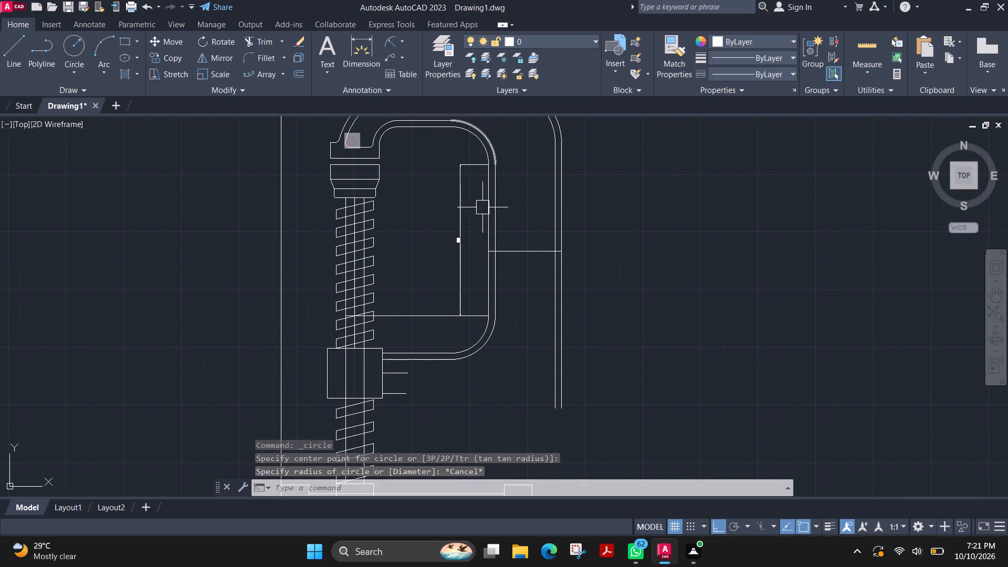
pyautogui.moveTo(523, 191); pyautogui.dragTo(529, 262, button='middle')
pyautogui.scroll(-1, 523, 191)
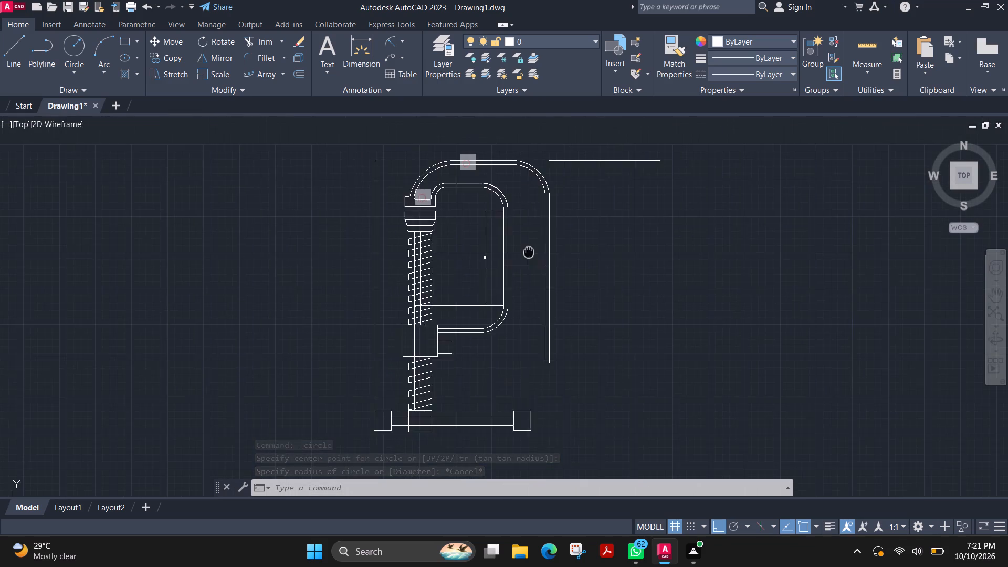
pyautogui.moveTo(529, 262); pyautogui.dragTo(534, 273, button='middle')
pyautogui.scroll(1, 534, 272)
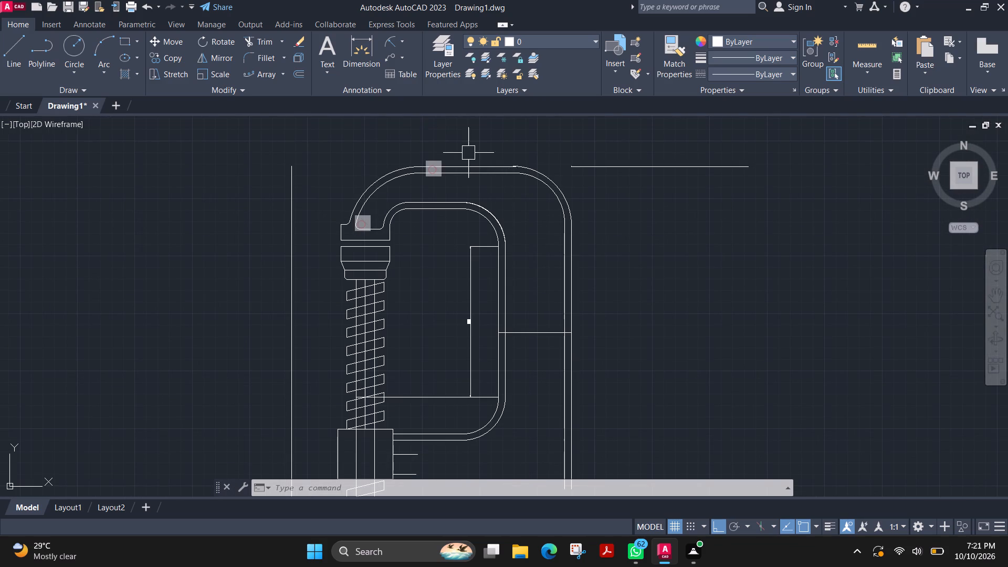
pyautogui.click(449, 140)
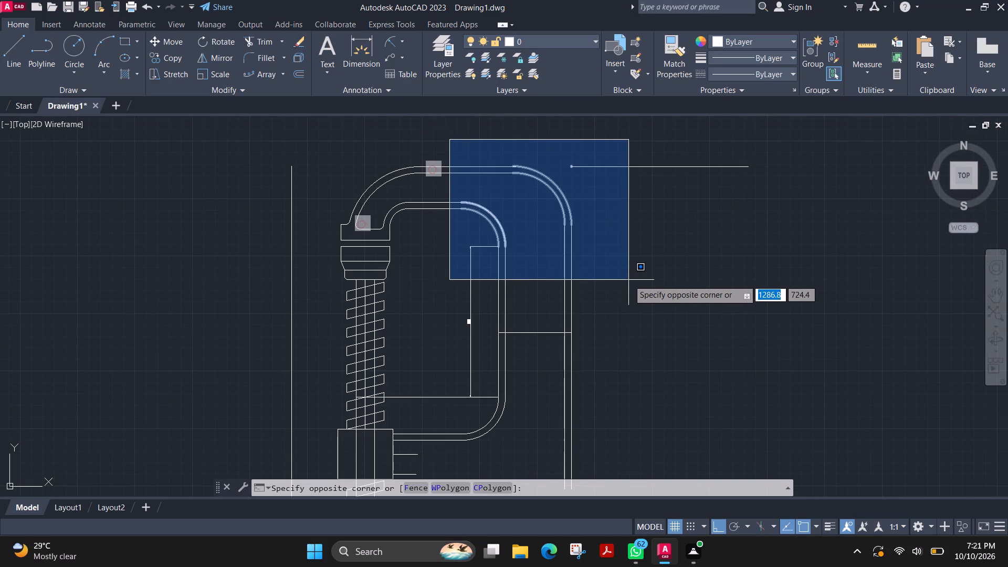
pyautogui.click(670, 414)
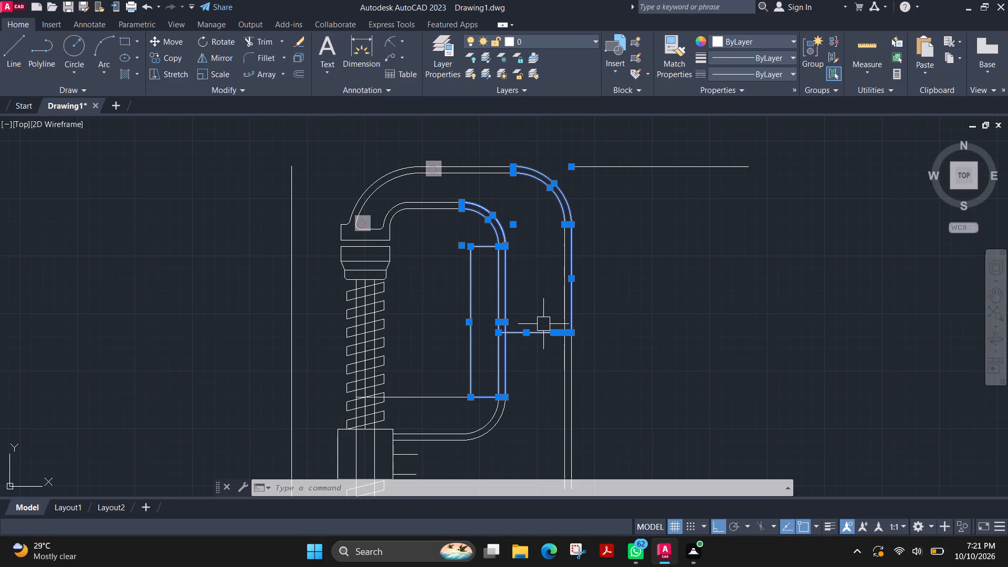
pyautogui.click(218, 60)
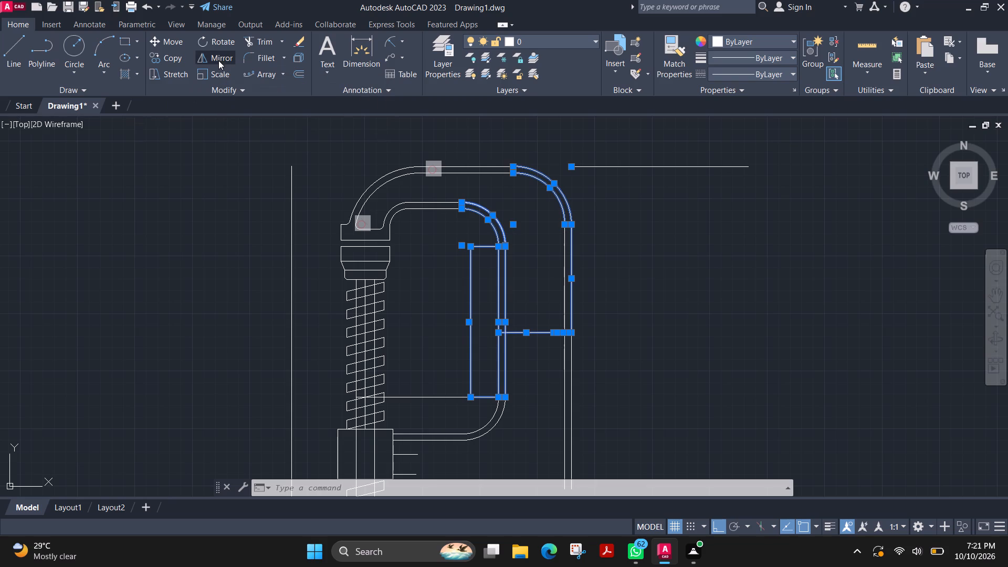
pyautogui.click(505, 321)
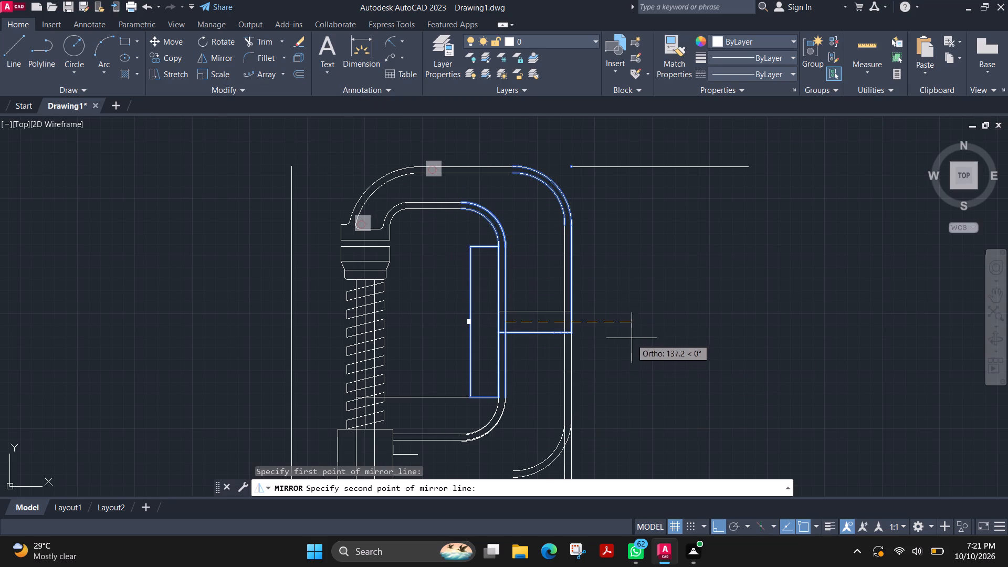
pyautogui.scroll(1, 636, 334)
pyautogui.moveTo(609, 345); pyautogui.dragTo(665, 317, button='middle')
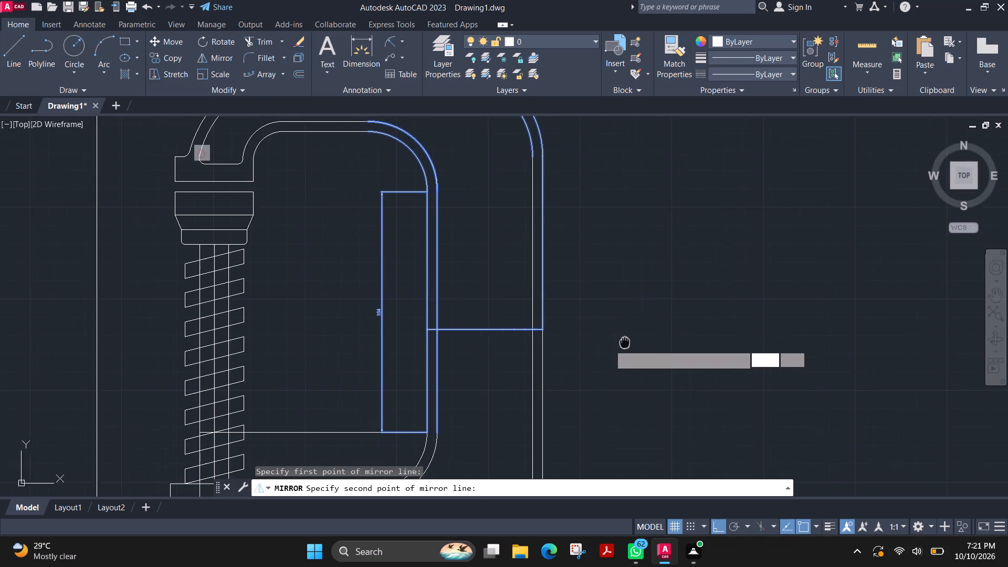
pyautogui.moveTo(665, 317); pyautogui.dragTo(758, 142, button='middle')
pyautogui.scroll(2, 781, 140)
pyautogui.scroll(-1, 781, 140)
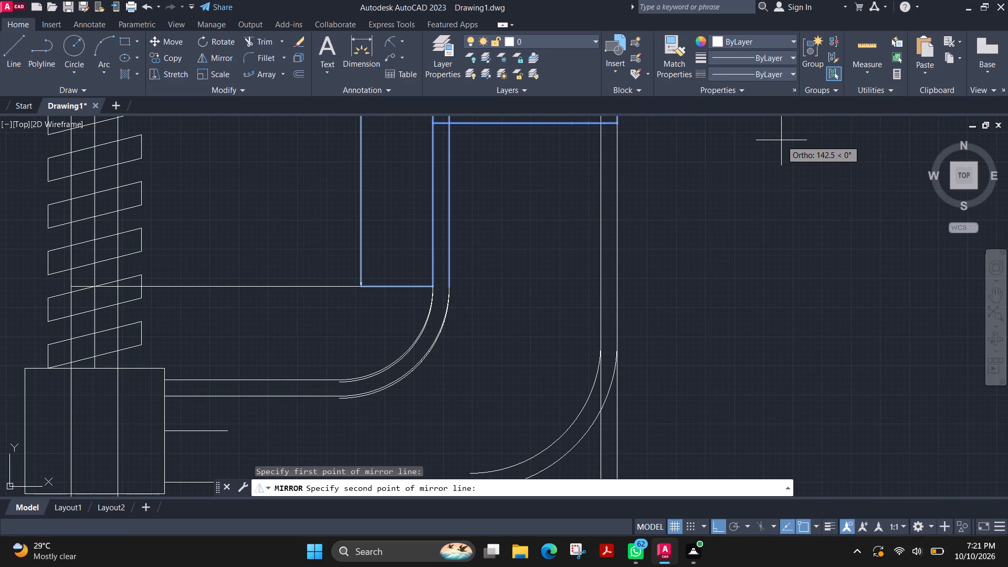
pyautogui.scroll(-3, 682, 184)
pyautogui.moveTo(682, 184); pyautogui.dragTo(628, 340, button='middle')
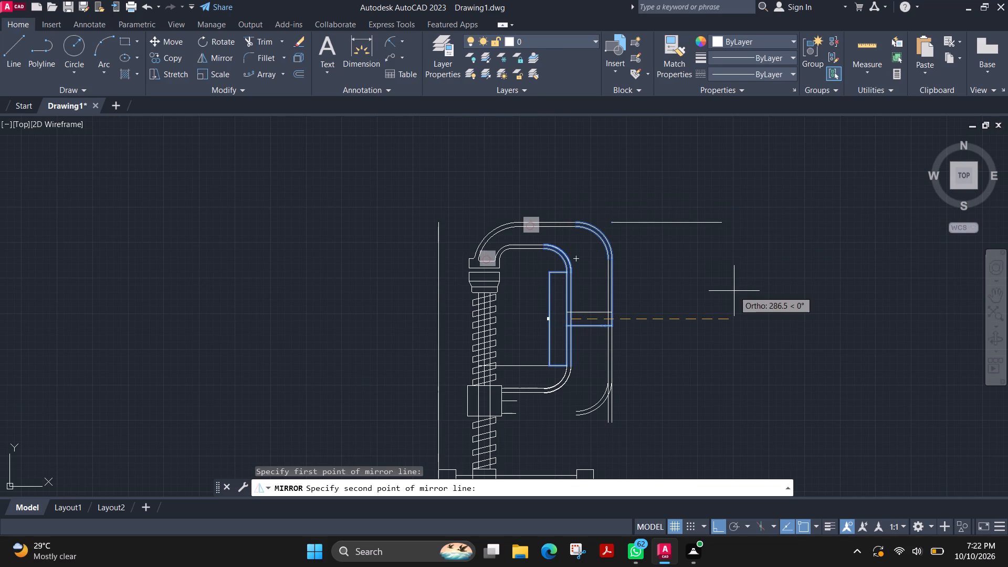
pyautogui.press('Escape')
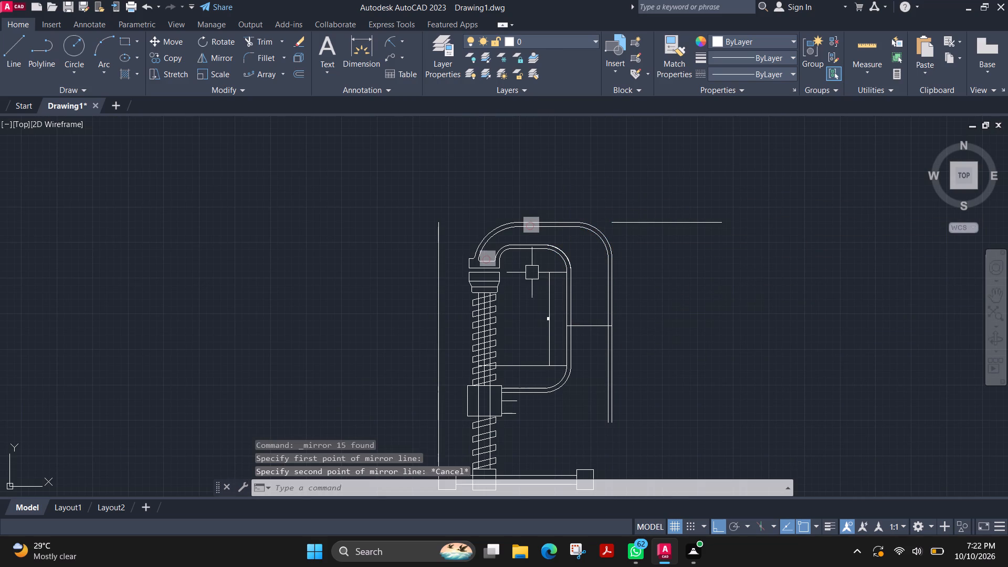
# Draw a vertical line about 245 long from the midpoint of the frame's innermost top edge down to its innermost bottom edge.
pyautogui.click(11, 44)
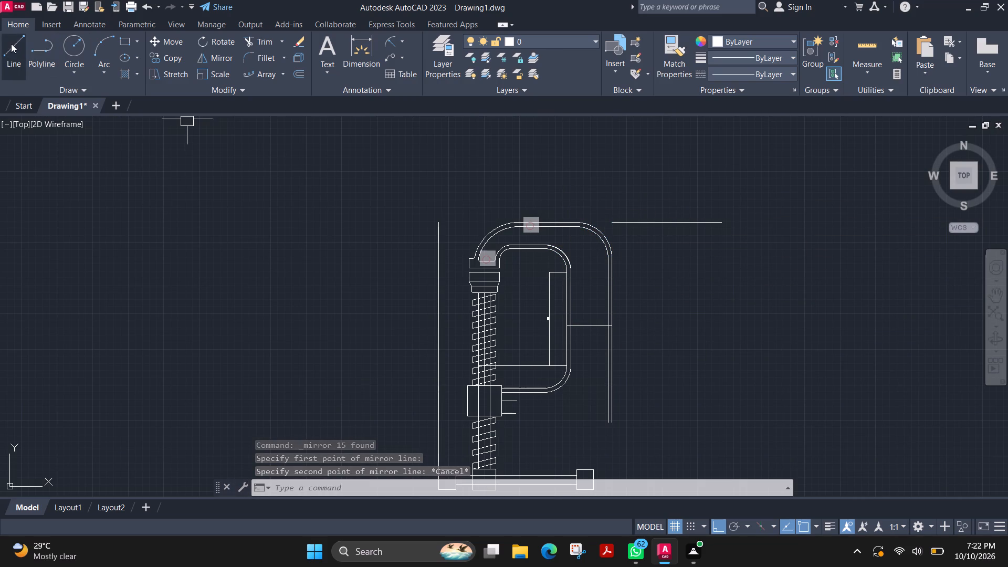
pyautogui.click(528, 249)
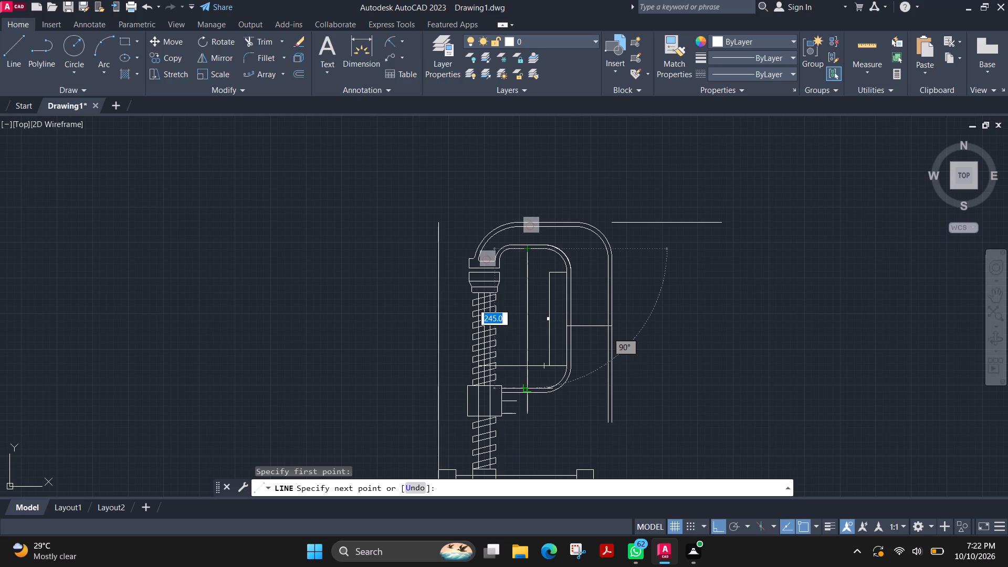
pyautogui.click(530, 387)
pyautogui.press('Escape')
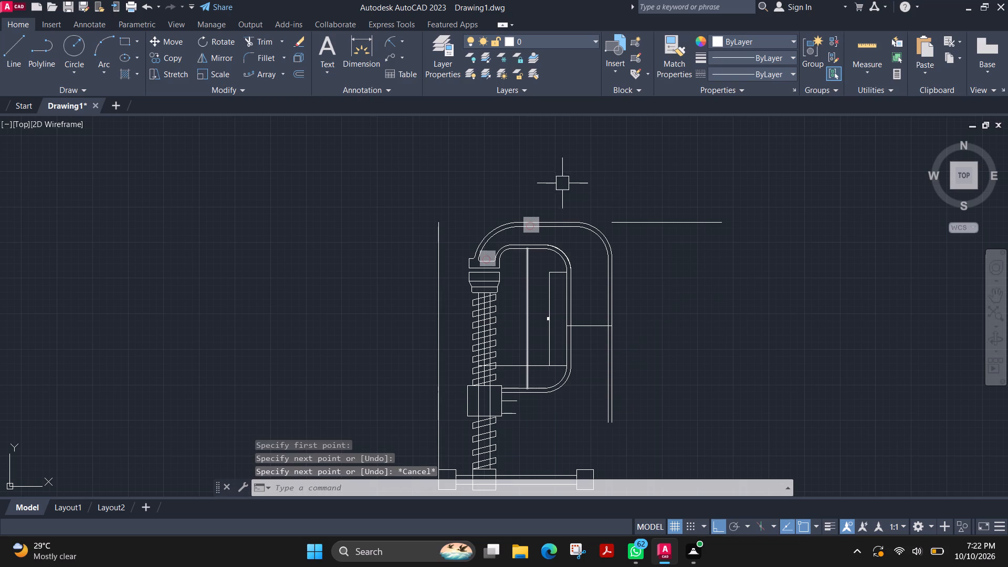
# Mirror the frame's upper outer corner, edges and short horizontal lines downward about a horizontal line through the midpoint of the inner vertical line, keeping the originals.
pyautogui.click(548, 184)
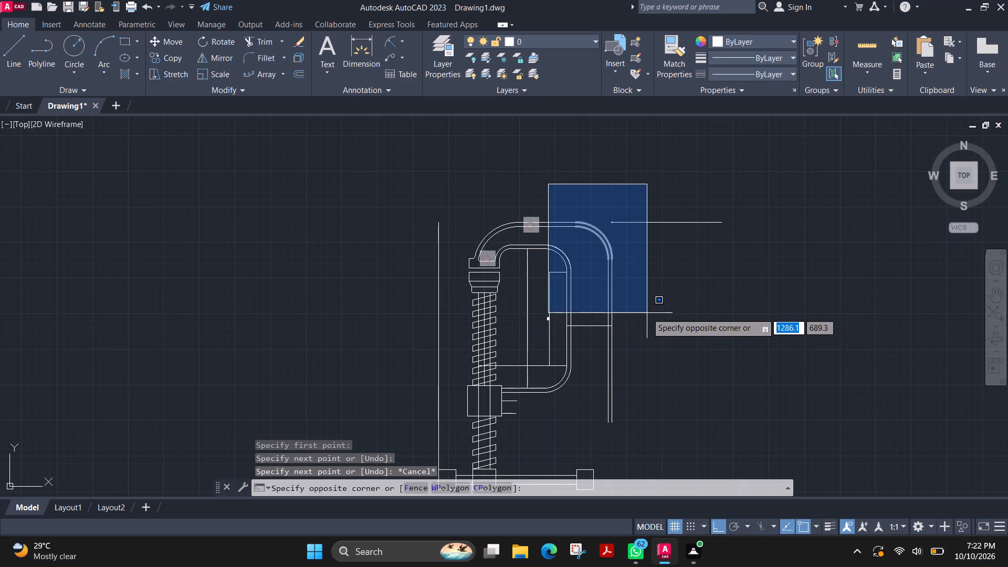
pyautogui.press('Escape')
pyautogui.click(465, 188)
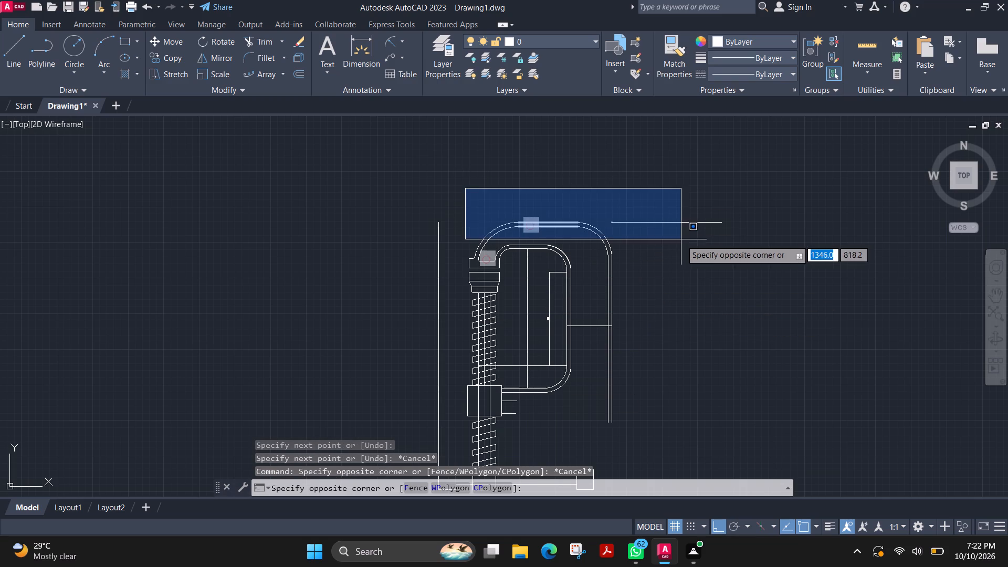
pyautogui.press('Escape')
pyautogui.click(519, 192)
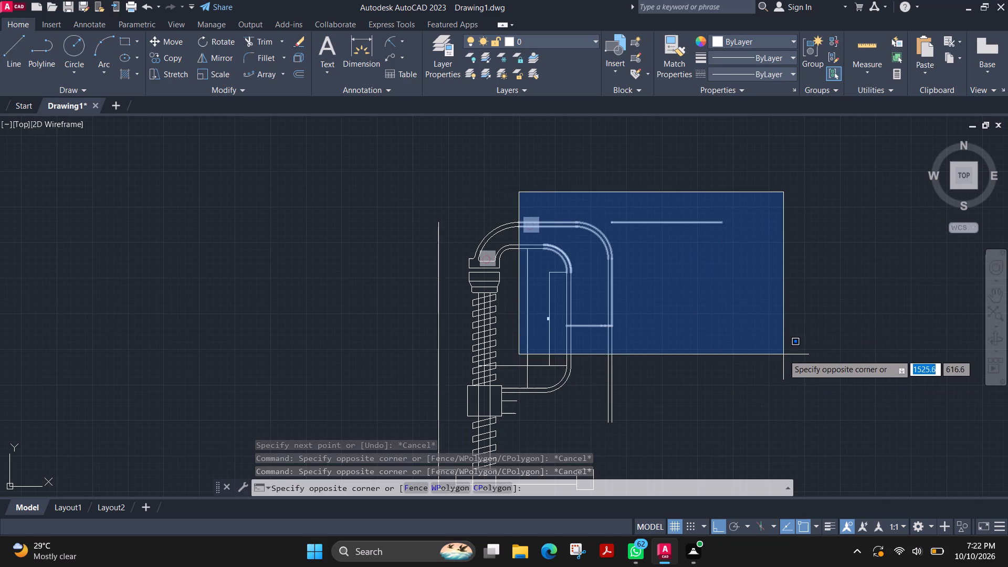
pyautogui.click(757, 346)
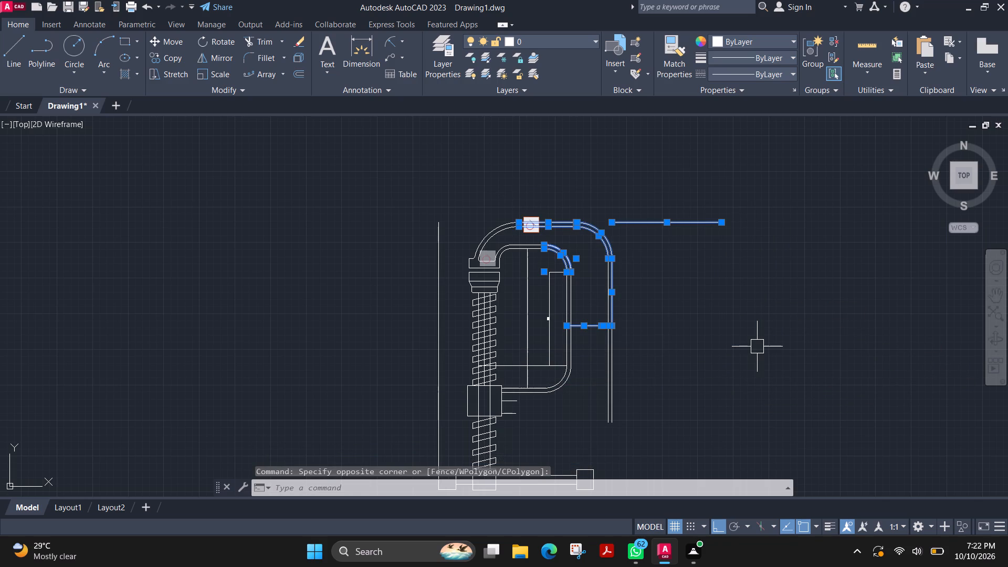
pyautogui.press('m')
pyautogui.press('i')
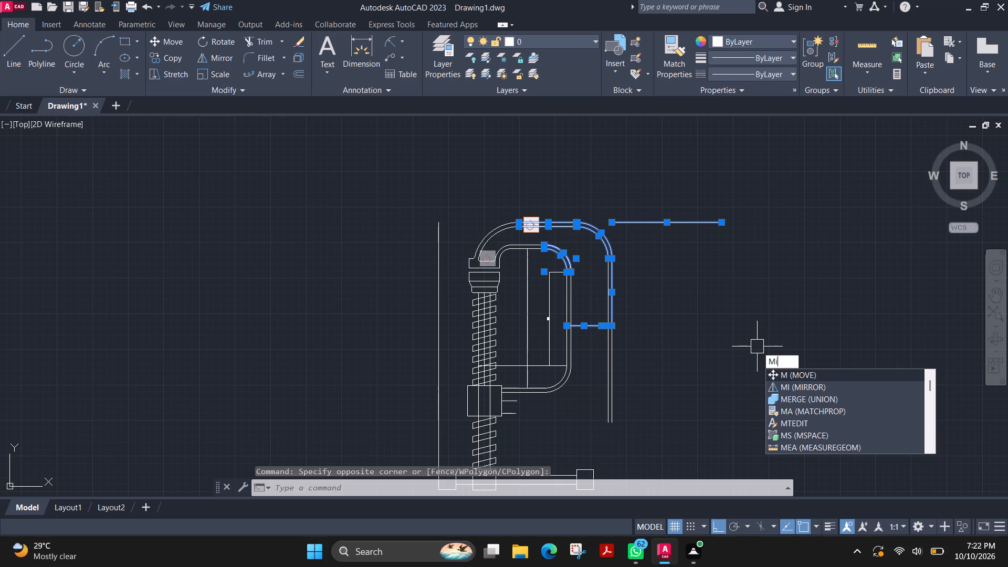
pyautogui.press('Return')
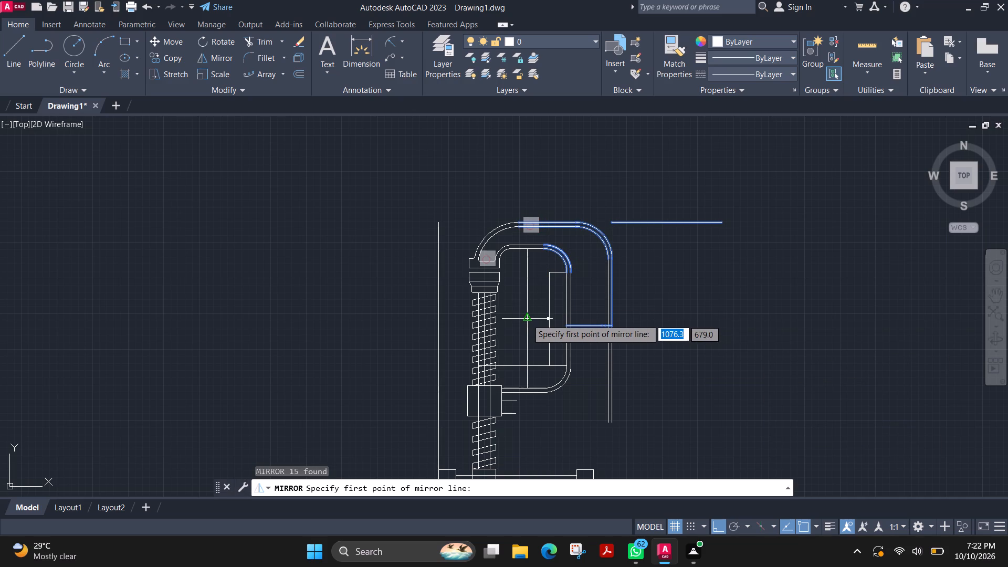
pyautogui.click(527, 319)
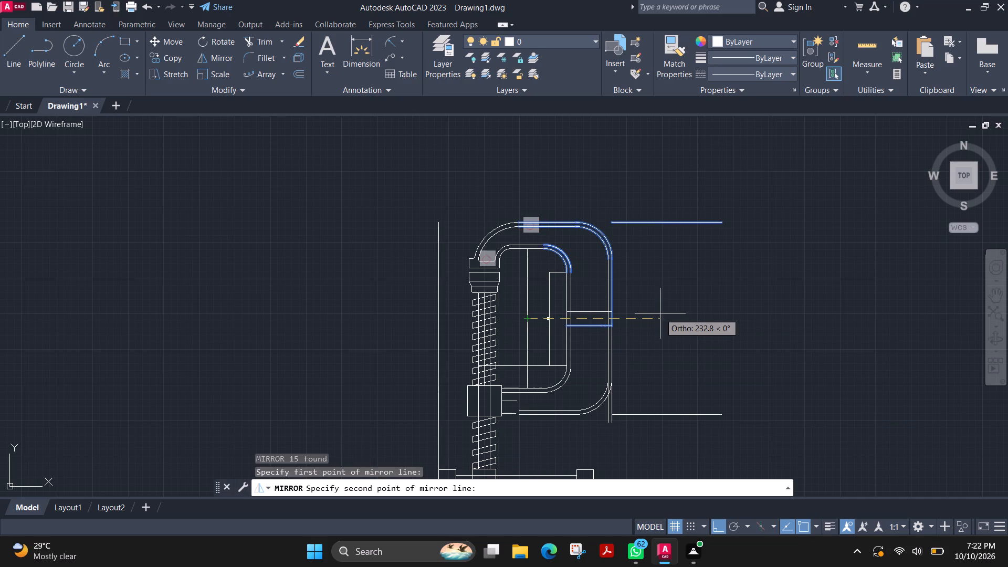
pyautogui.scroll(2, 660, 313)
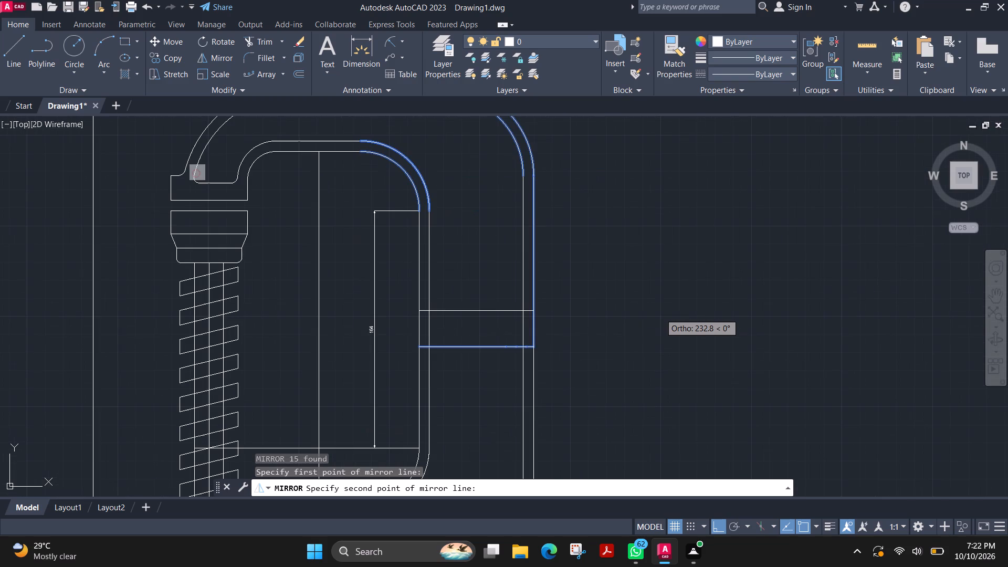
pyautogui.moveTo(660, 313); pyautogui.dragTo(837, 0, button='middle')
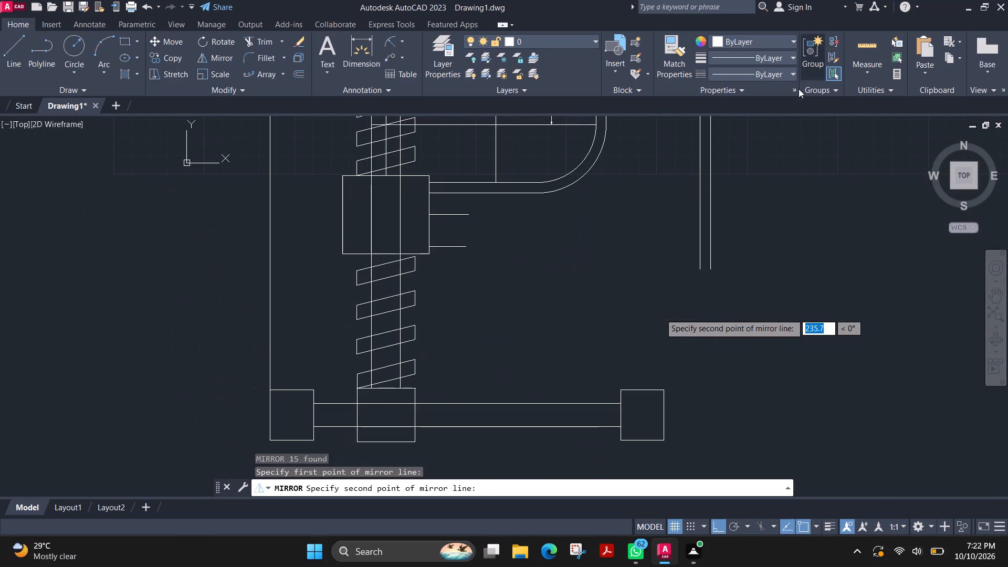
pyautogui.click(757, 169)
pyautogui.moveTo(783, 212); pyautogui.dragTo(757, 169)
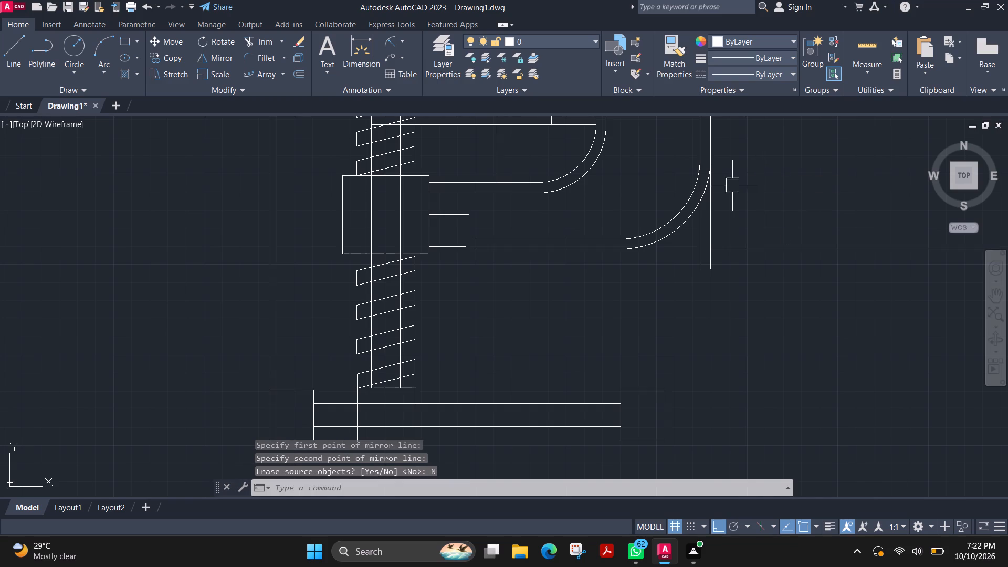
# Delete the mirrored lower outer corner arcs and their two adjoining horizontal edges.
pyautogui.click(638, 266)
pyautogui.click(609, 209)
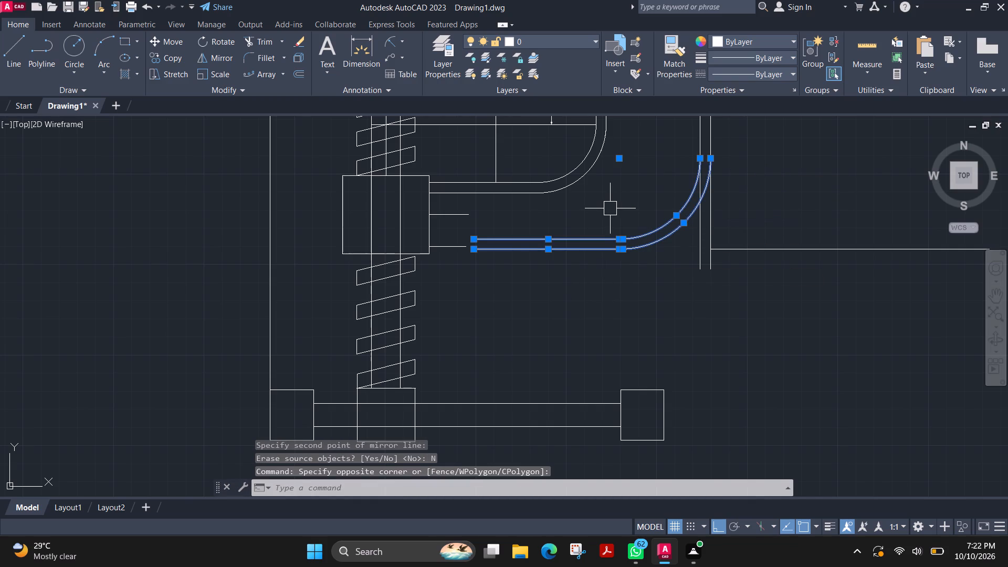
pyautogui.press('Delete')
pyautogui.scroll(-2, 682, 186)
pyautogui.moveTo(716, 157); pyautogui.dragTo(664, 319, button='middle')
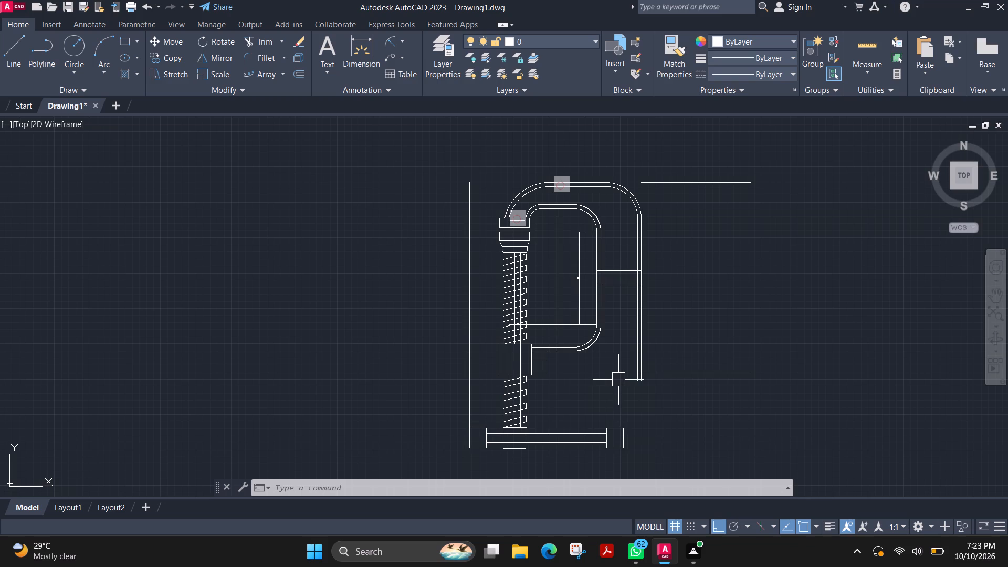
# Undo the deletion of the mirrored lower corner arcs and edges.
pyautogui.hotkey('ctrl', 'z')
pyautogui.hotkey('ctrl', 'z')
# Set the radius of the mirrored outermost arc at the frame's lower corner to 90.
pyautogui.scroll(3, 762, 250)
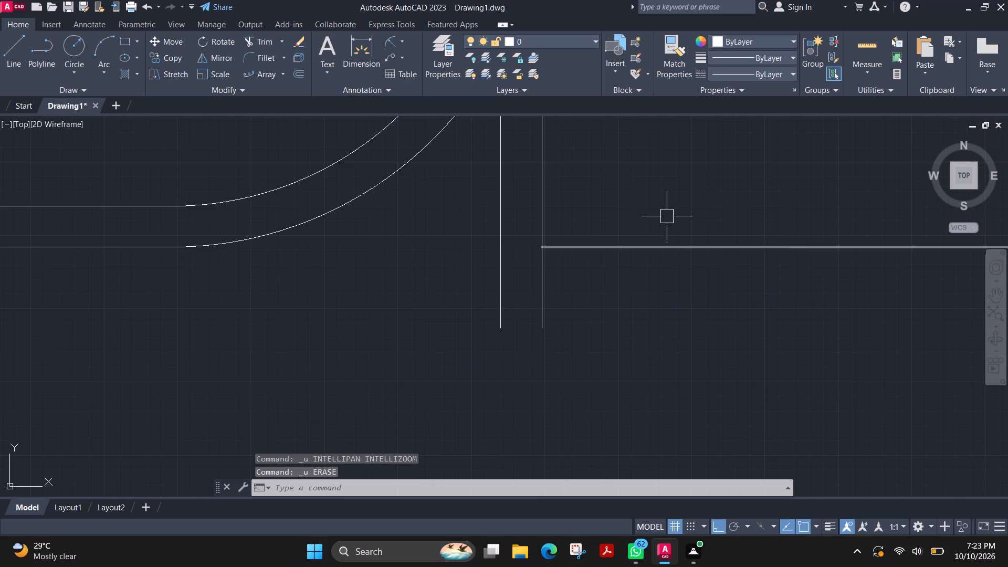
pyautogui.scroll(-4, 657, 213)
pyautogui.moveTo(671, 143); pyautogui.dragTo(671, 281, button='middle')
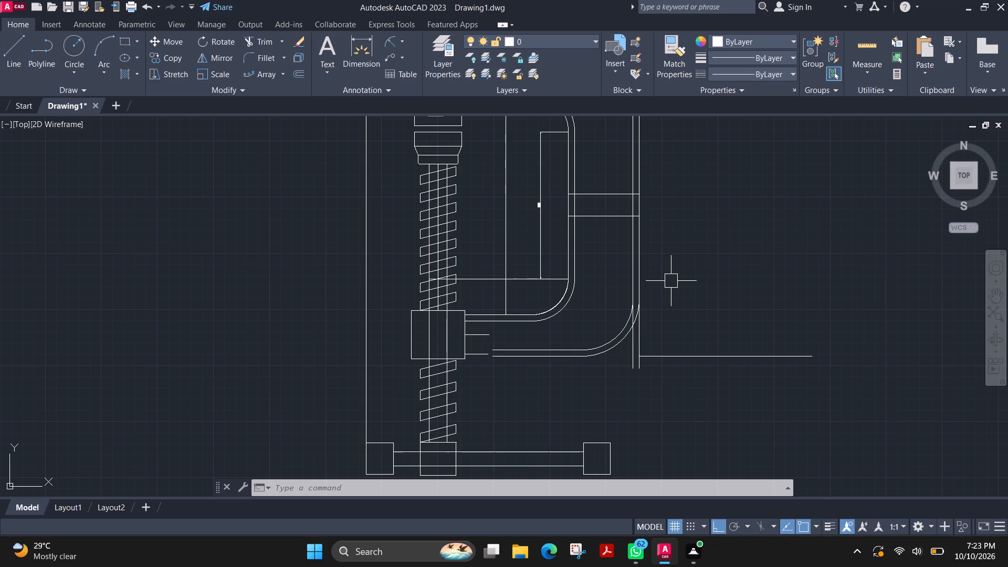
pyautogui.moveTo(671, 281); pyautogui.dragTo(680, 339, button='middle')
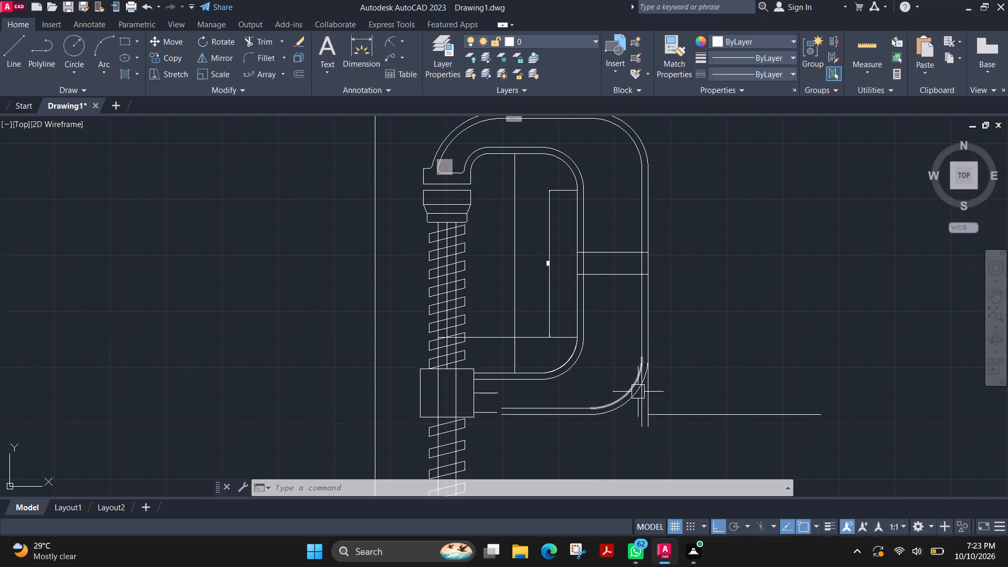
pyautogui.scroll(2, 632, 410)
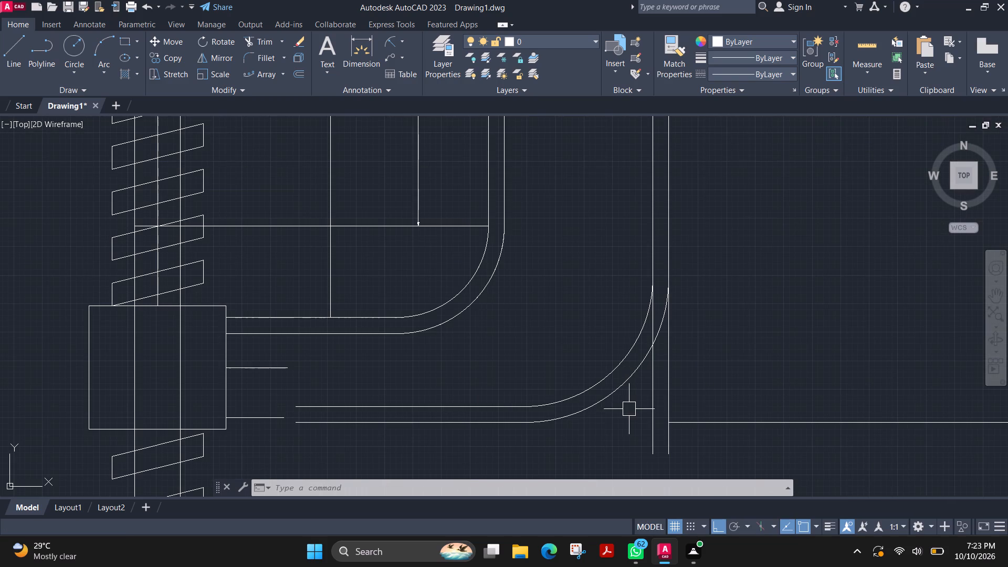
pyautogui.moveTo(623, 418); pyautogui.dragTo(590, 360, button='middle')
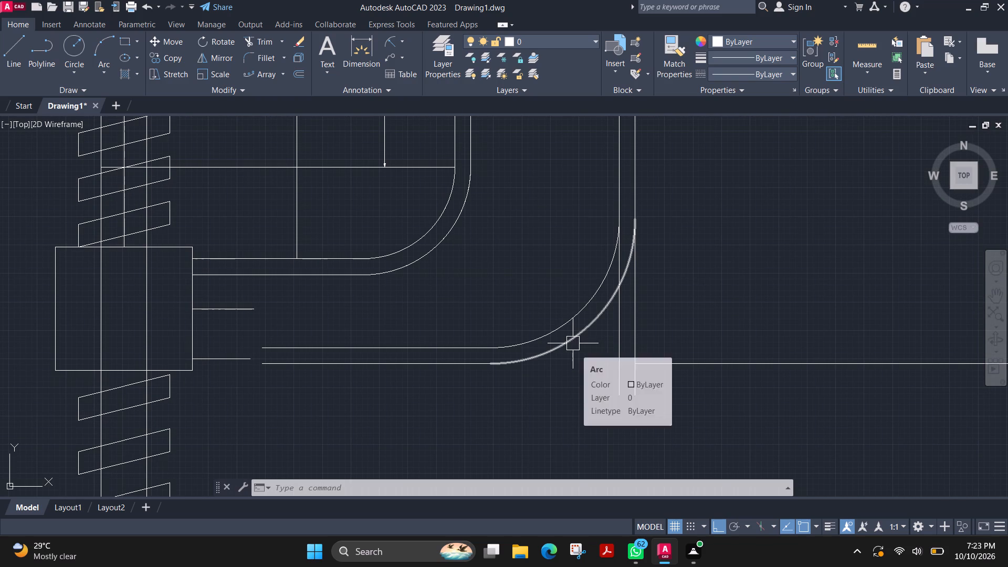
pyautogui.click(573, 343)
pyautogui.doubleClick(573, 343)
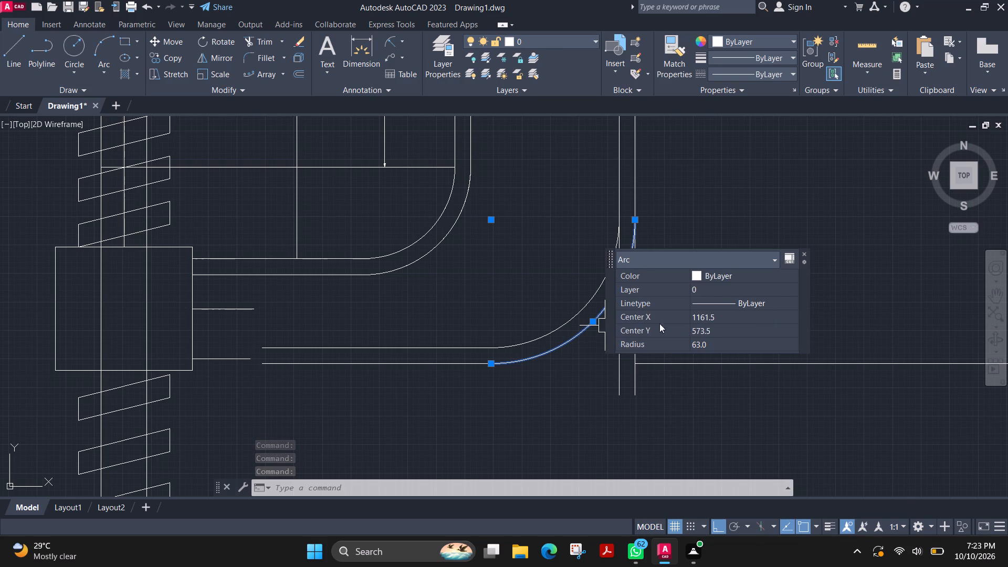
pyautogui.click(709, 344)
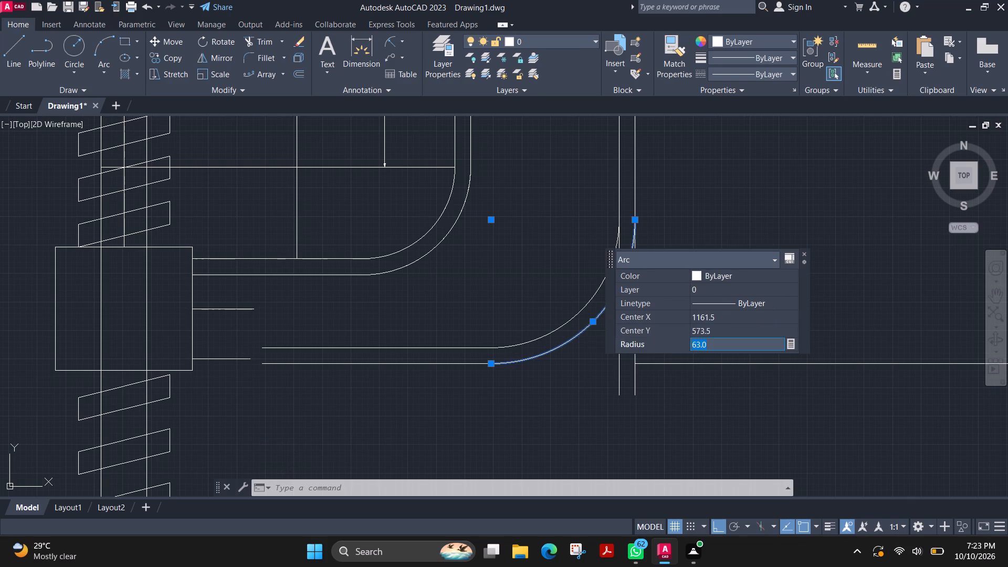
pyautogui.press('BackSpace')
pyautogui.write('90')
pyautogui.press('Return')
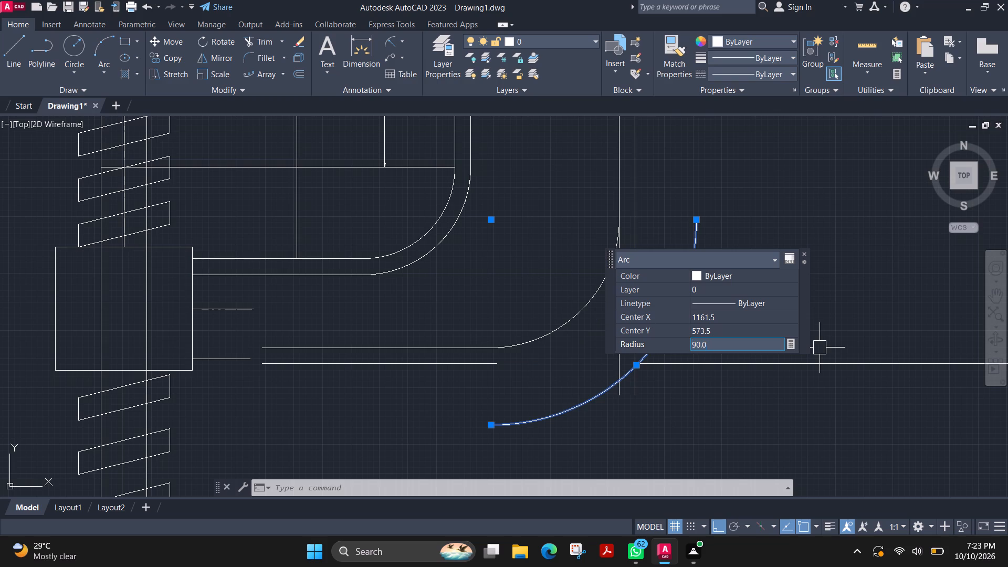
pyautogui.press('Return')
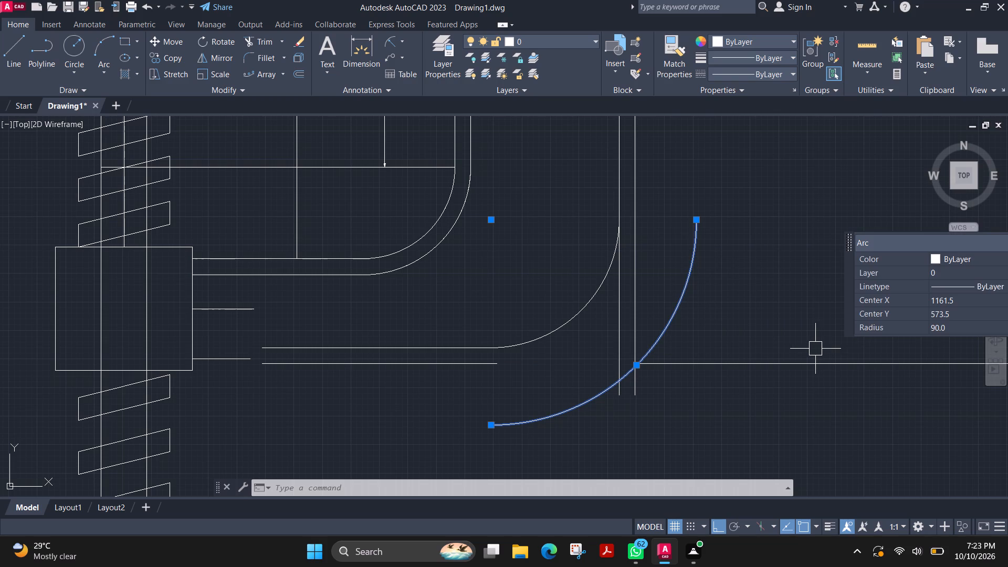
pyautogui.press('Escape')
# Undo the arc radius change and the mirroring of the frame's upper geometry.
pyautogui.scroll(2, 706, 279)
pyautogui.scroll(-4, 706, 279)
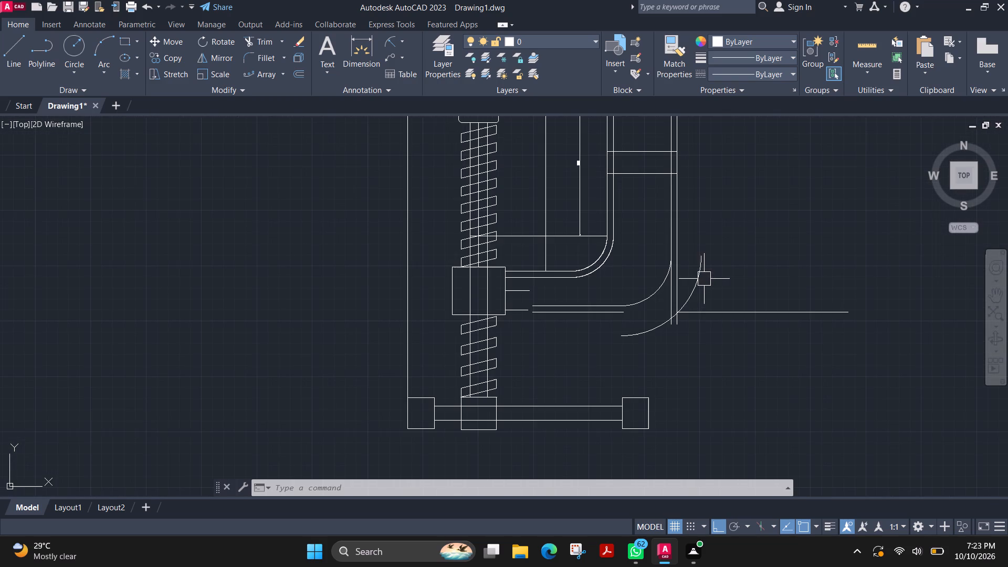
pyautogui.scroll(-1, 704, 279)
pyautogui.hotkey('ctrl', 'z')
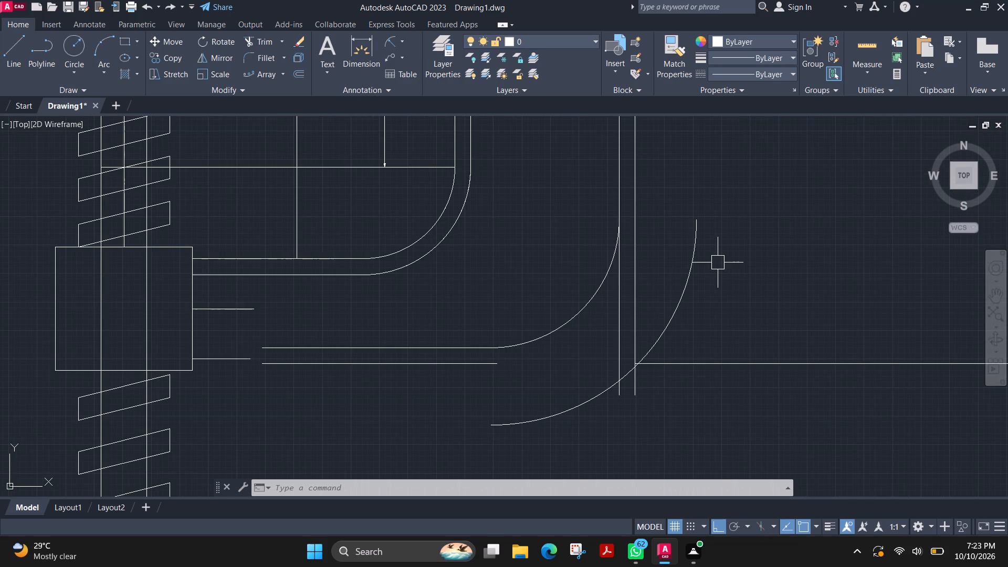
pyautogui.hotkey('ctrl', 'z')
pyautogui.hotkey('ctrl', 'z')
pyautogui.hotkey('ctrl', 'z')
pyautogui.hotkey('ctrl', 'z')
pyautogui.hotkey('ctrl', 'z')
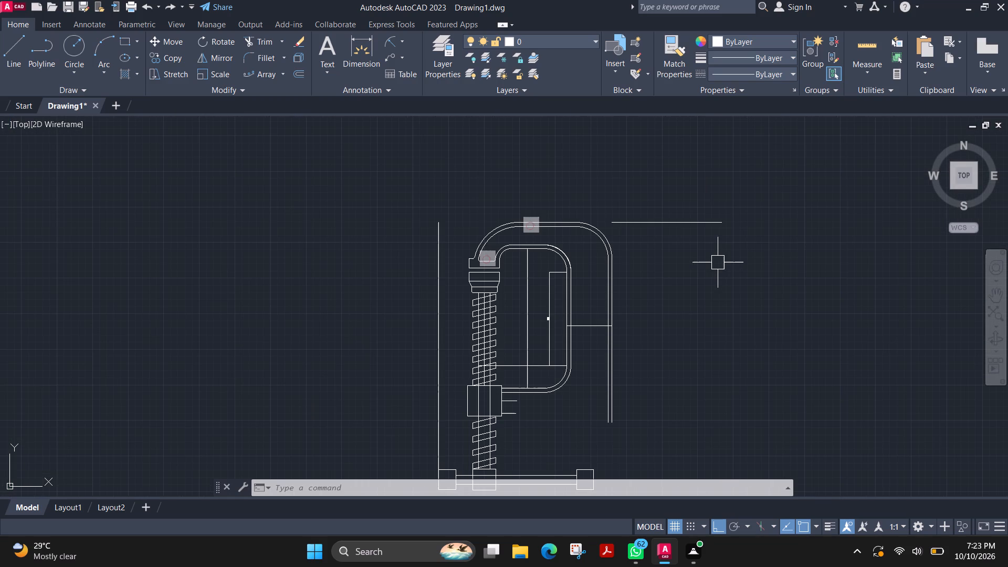
# Delete the vertical construction line between the frame's innermost top and bottom edges.
pyautogui.click(526, 337)
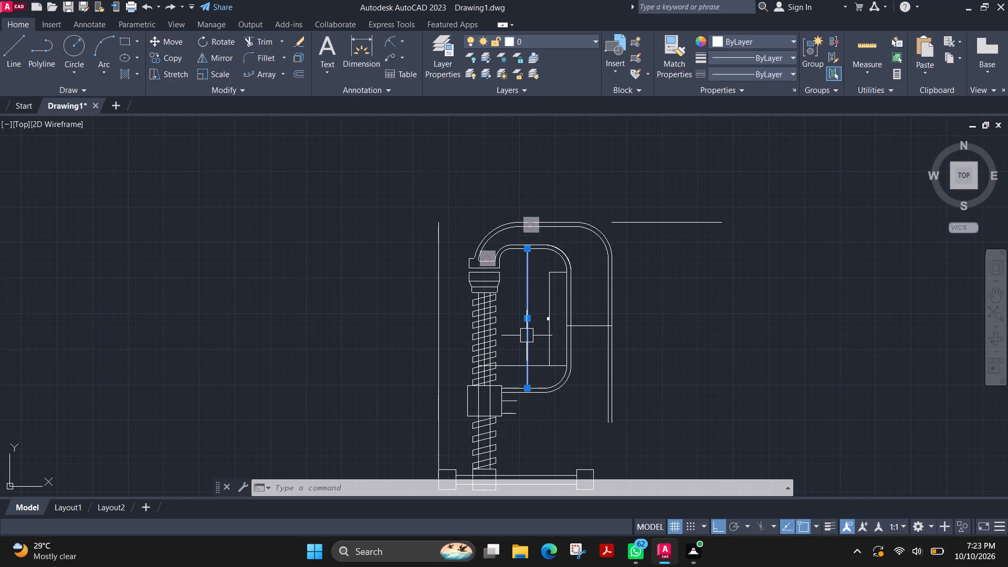
pyautogui.press('Delete')
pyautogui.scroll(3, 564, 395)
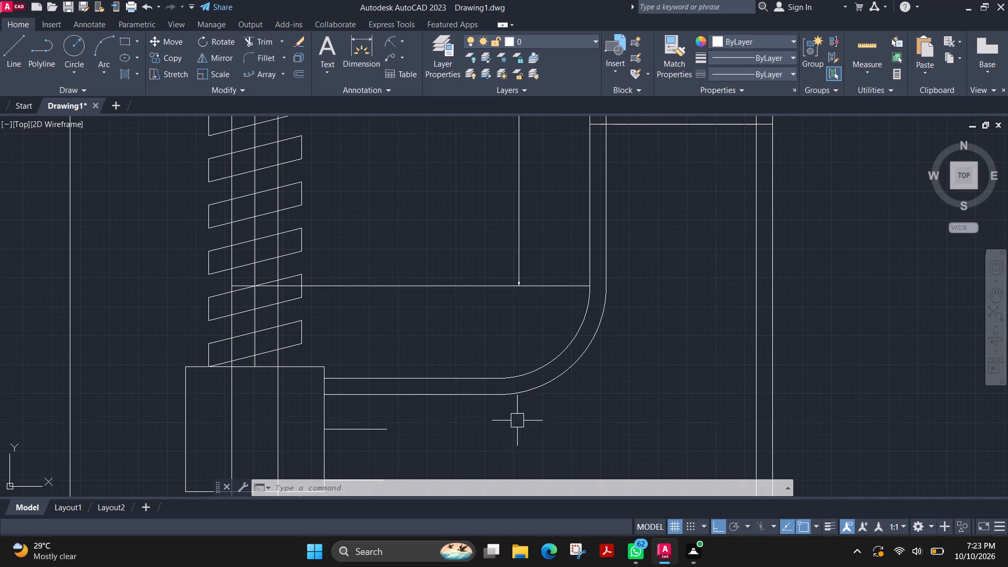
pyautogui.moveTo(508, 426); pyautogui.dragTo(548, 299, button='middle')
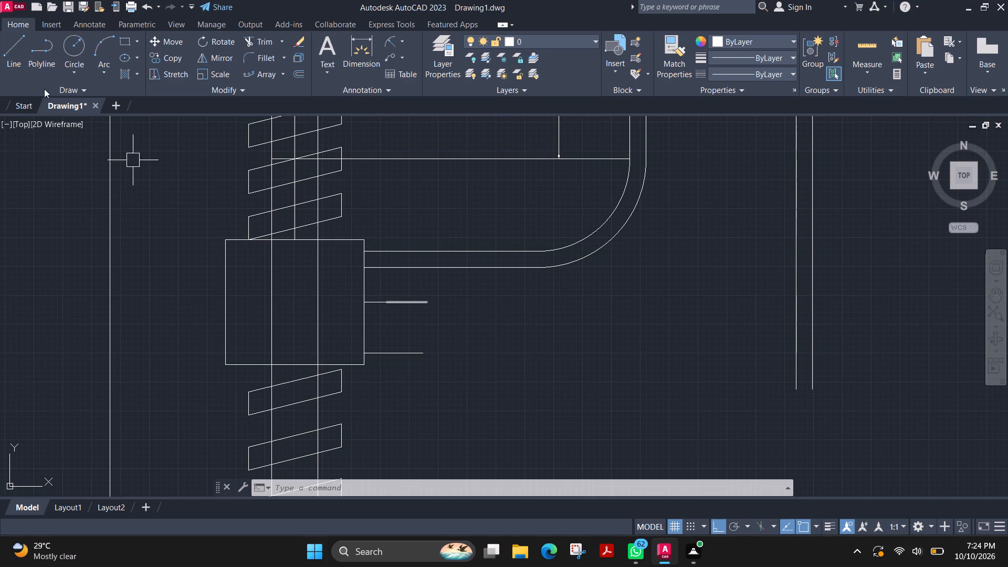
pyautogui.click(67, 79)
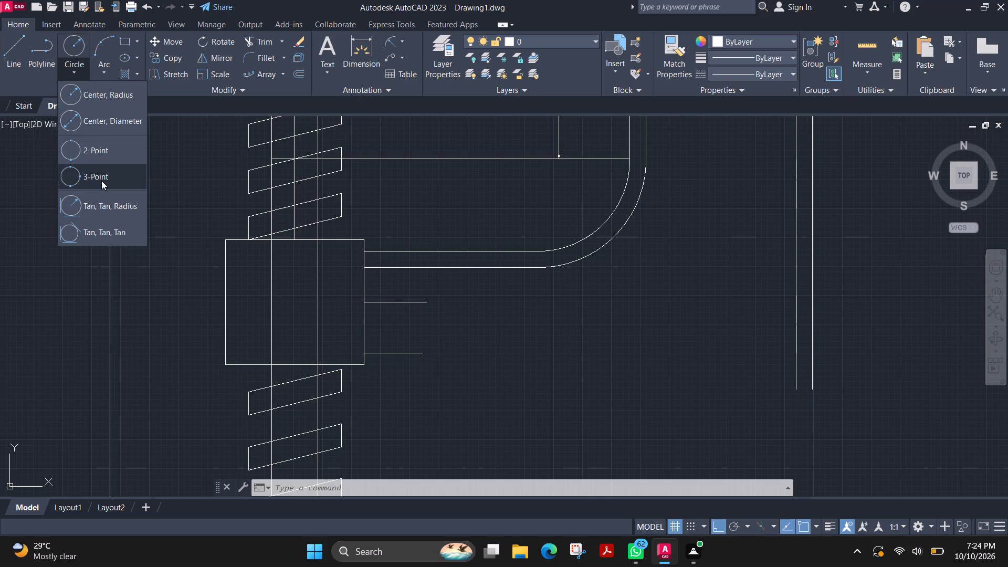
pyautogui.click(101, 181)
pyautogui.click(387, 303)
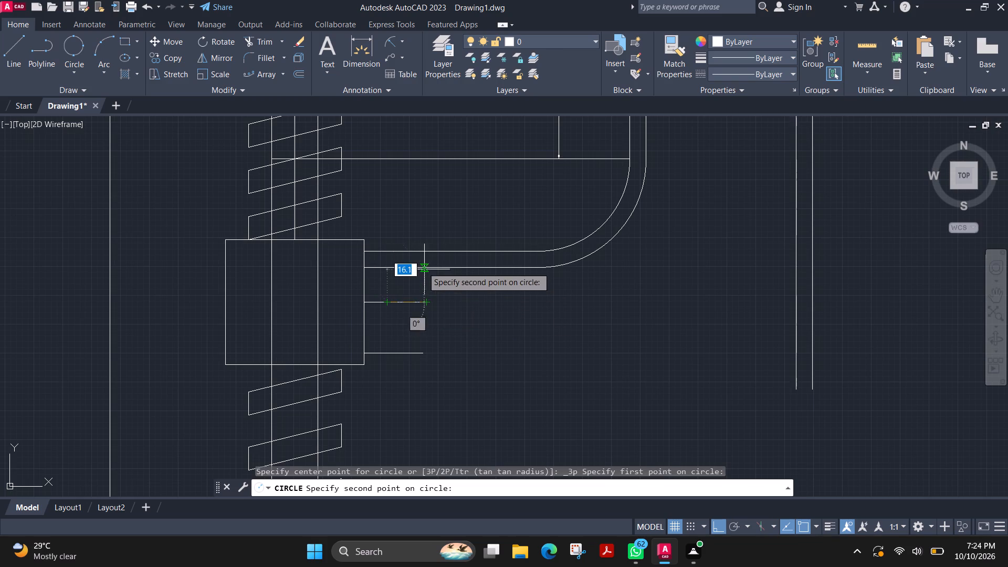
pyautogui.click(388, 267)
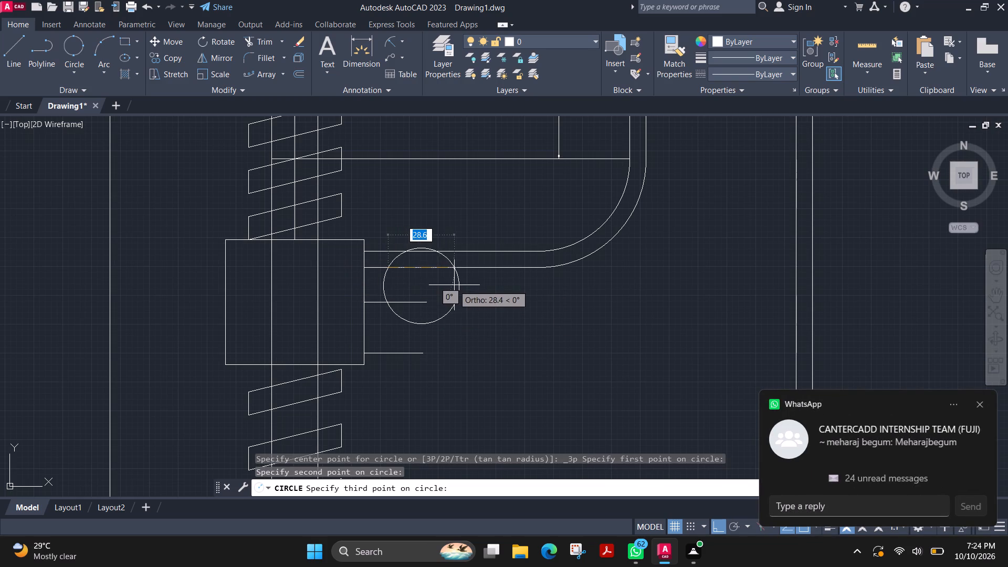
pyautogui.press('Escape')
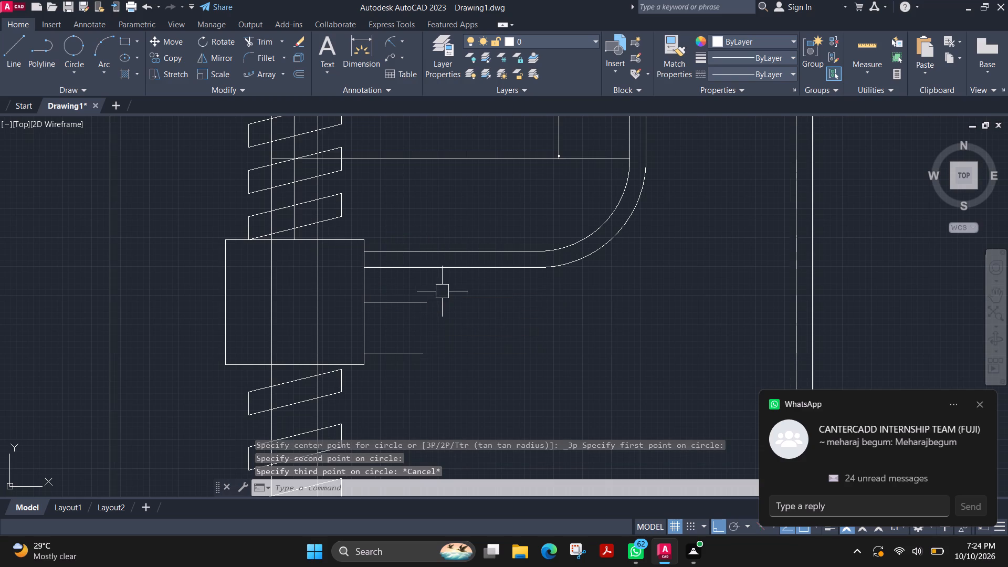
# Draw a two-point circle of diameter 30 starting on the upper short construction line beside the block.
pyautogui.click(78, 68)
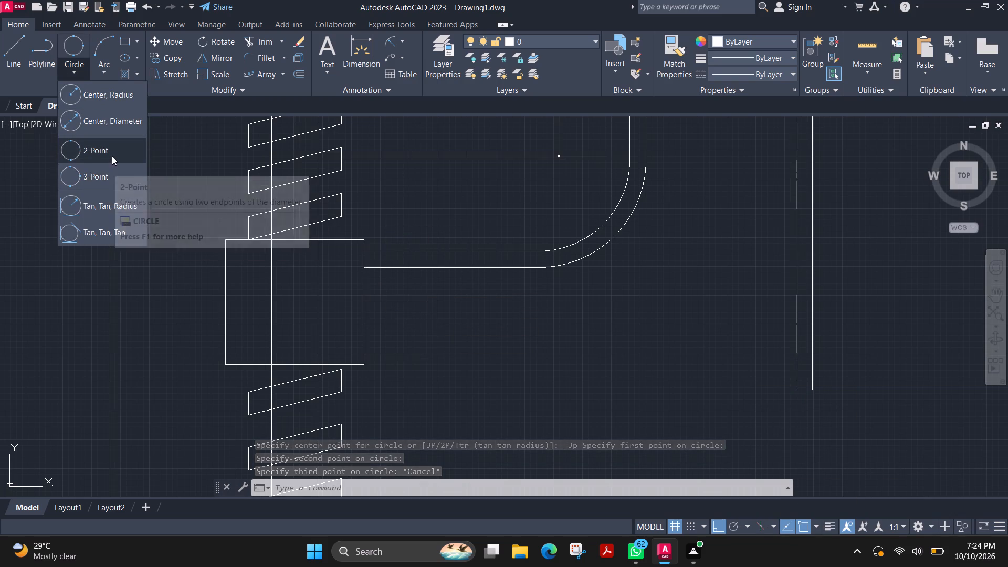
pyautogui.click(112, 156)
pyautogui.click(386, 303)
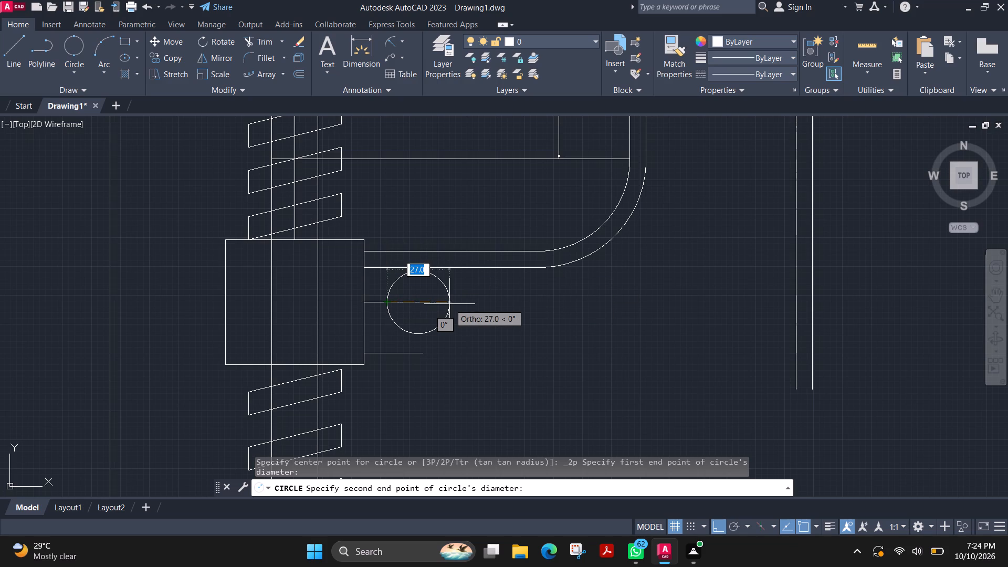
pyautogui.write('30')
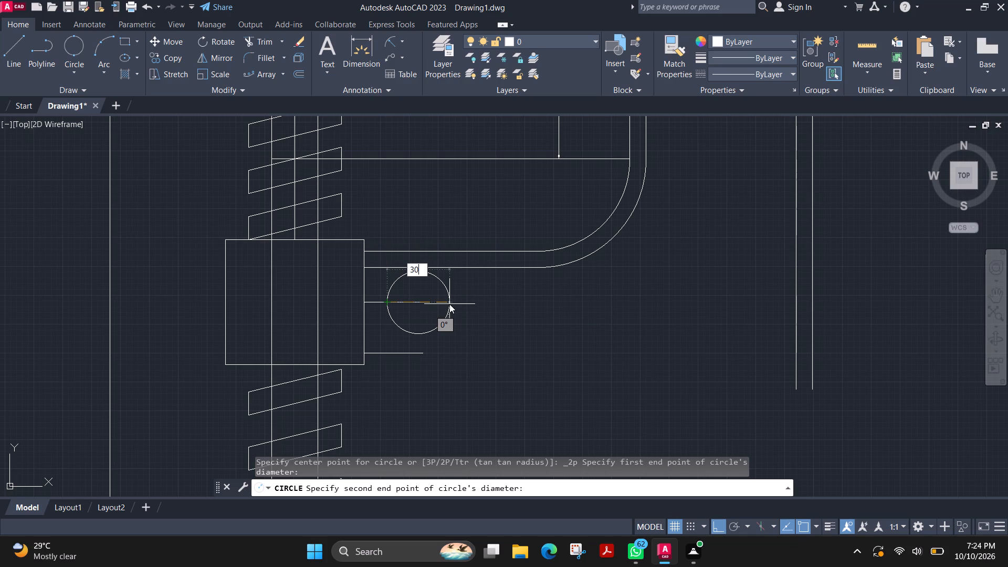
pyautogui.press('Return')
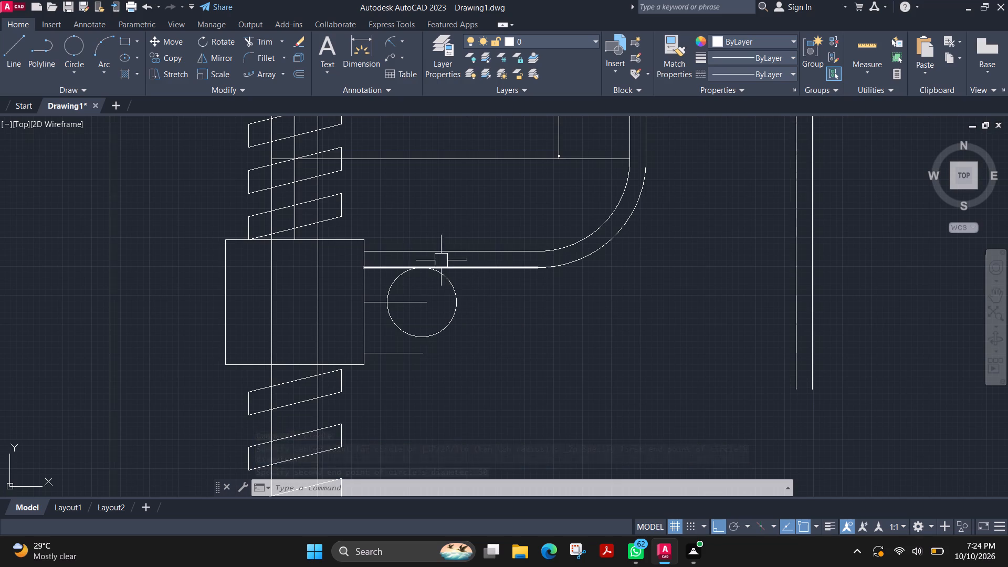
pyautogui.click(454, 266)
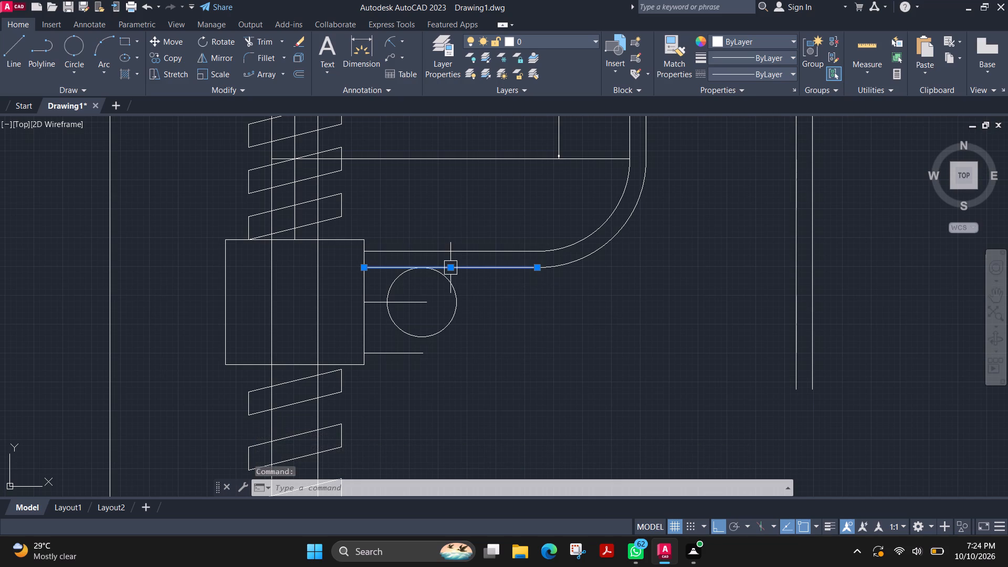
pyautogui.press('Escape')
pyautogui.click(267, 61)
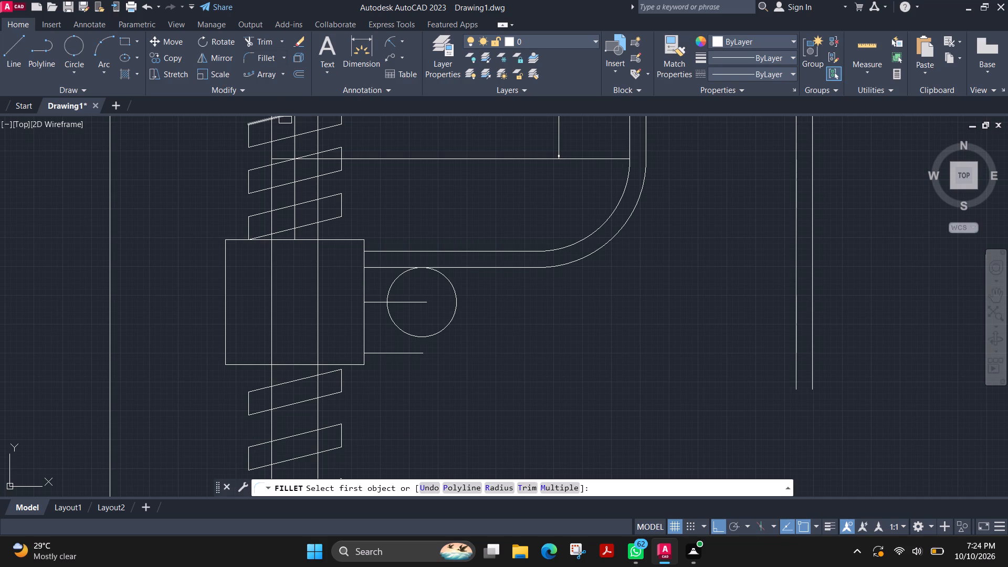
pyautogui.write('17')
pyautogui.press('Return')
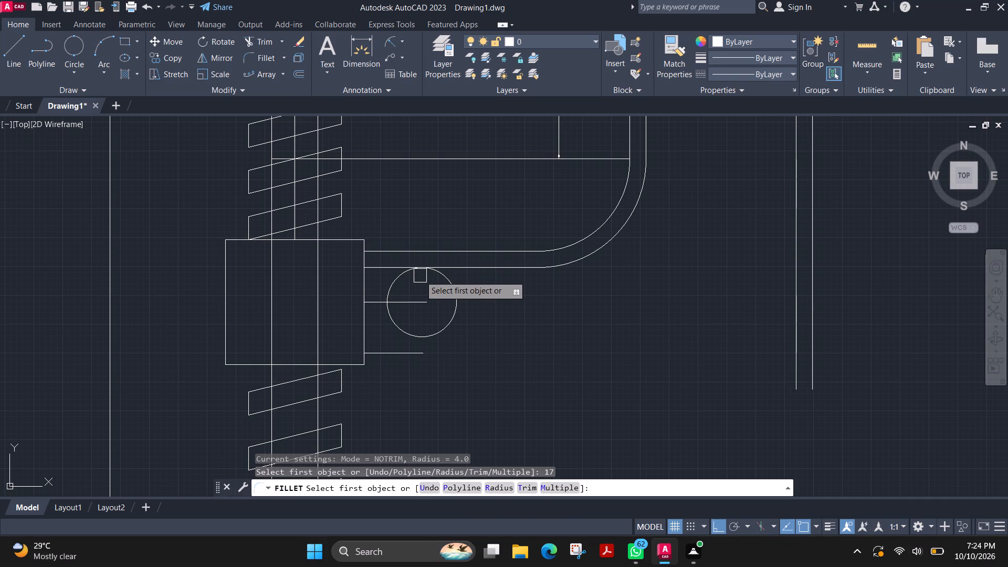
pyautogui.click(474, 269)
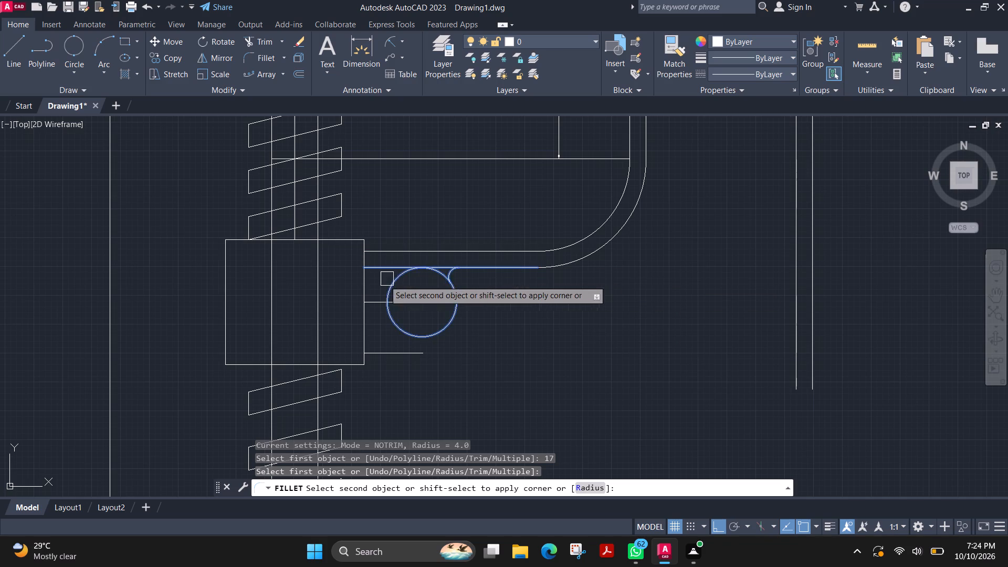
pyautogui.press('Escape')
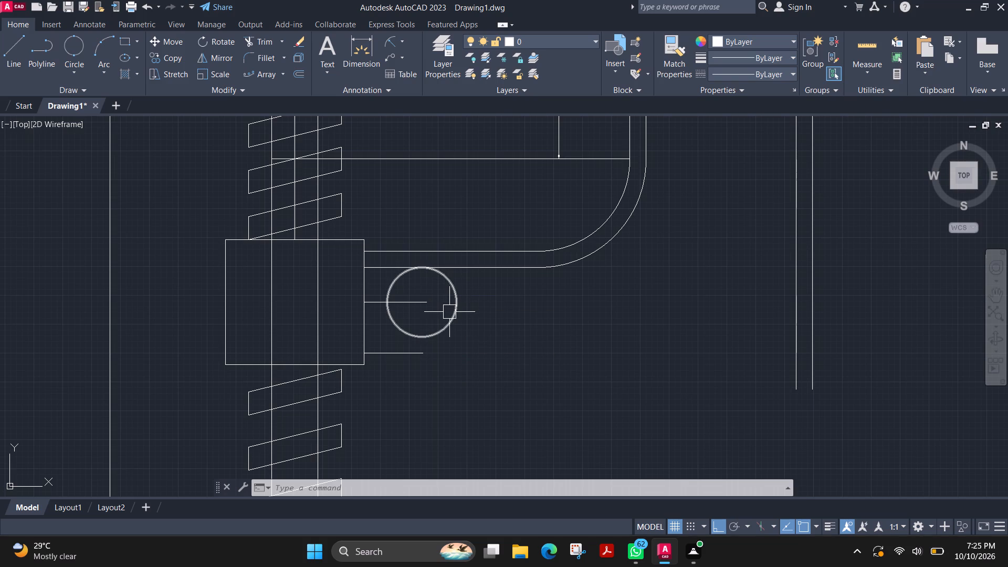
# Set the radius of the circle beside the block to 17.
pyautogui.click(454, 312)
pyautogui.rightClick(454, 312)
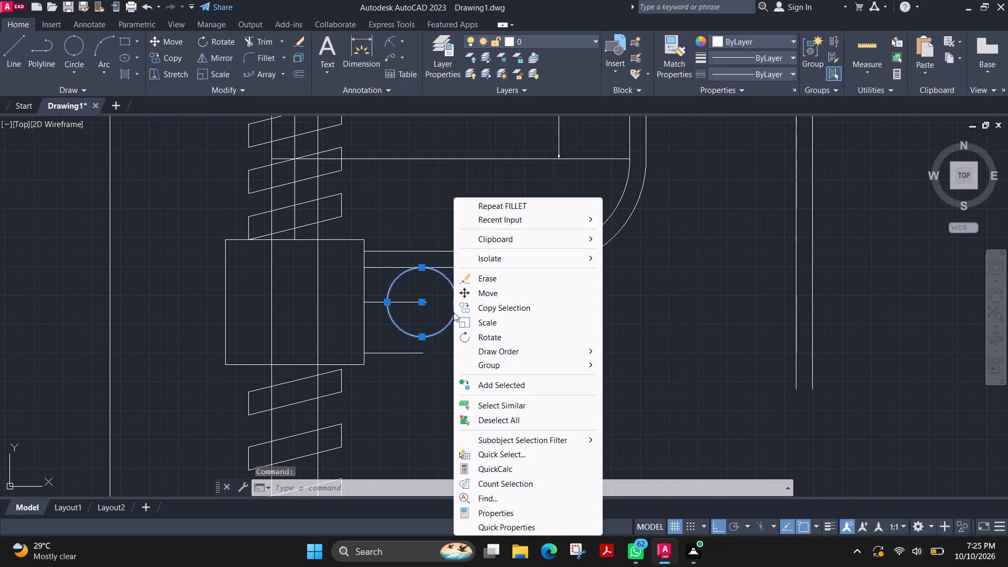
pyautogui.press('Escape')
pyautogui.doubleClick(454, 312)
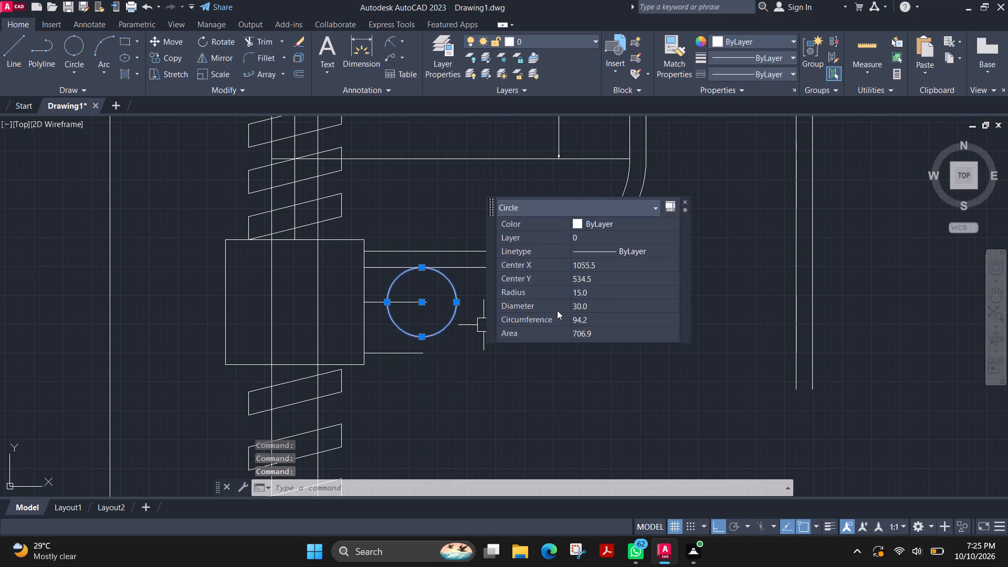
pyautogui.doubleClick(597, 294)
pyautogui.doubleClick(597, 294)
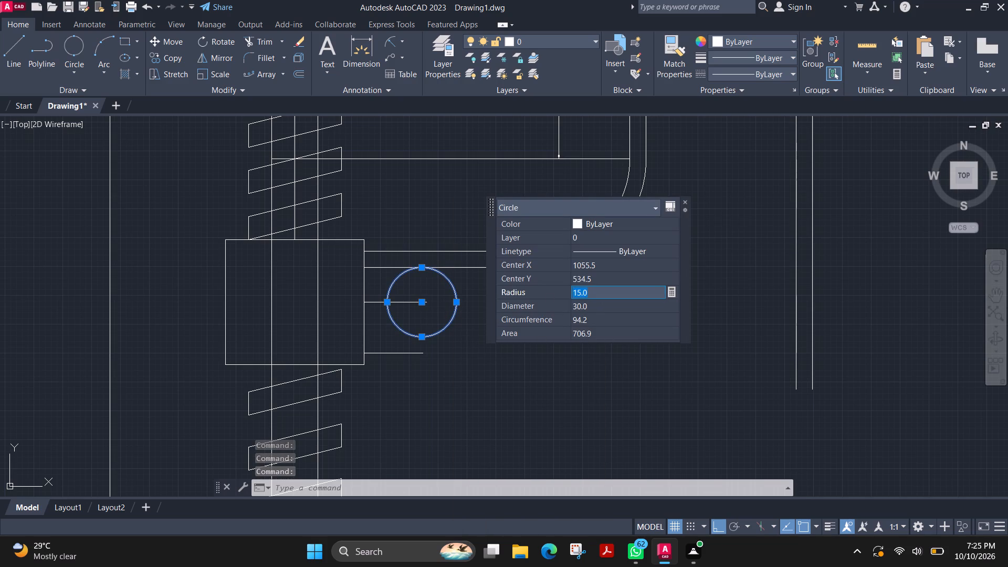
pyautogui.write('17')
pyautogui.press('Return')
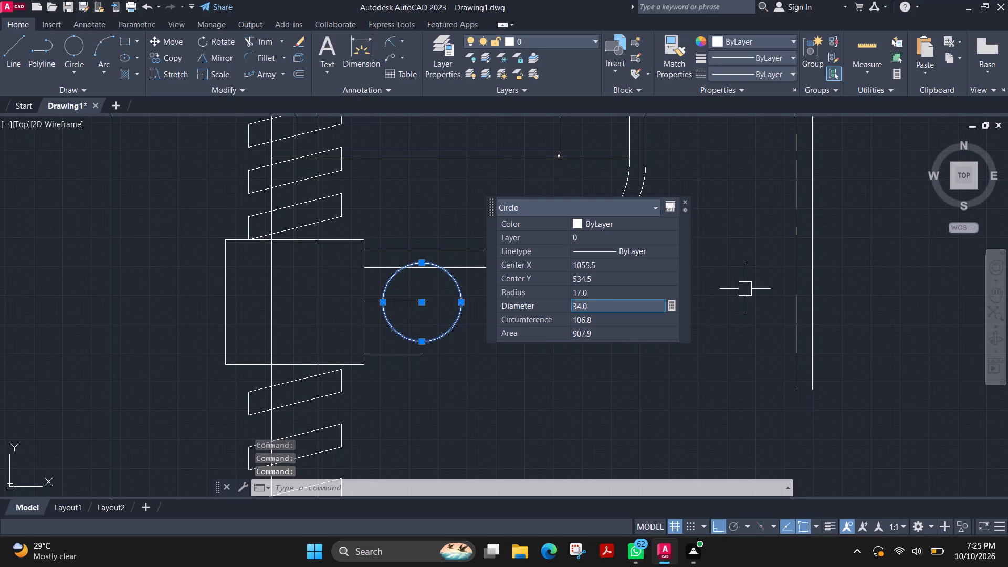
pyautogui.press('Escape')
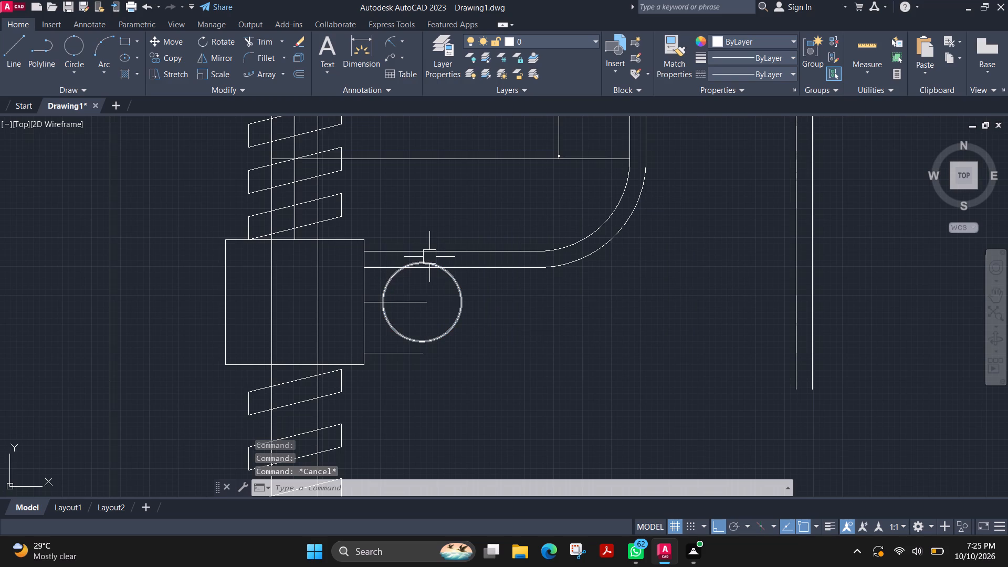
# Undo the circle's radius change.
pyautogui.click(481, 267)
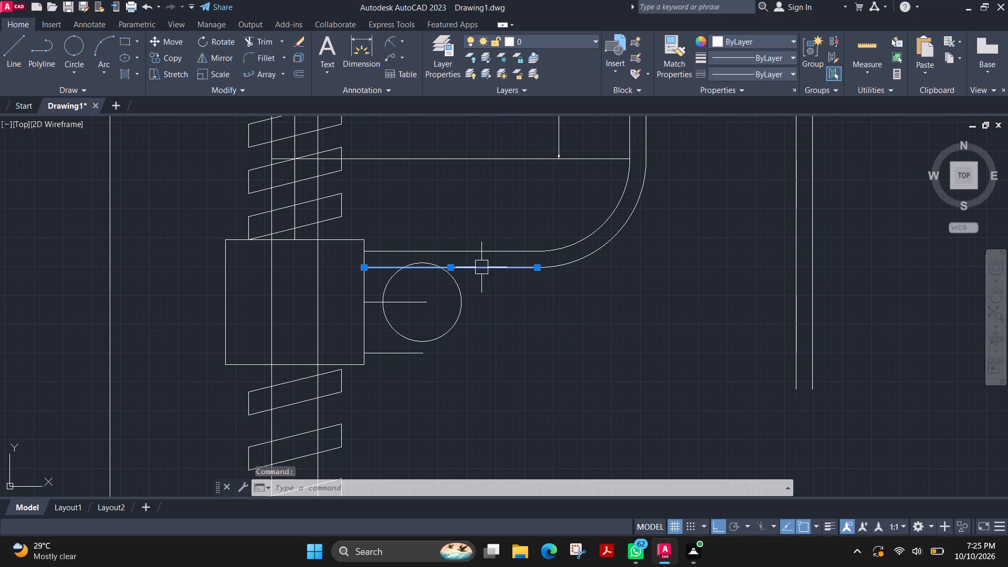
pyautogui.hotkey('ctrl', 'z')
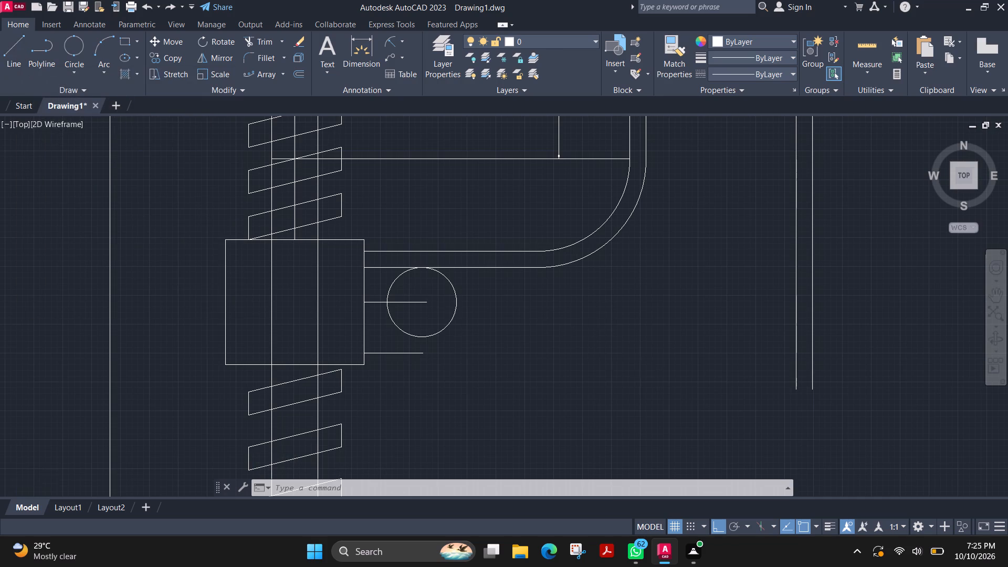
# Stretch the lower end of the frame's outermost vertical line further down, towards the handle's level.
pyautogui.scroll(-1, 635, 368)
pyautogui.moveTo(635, 368); pyautogui.dragTo(539, 269, button='middle')
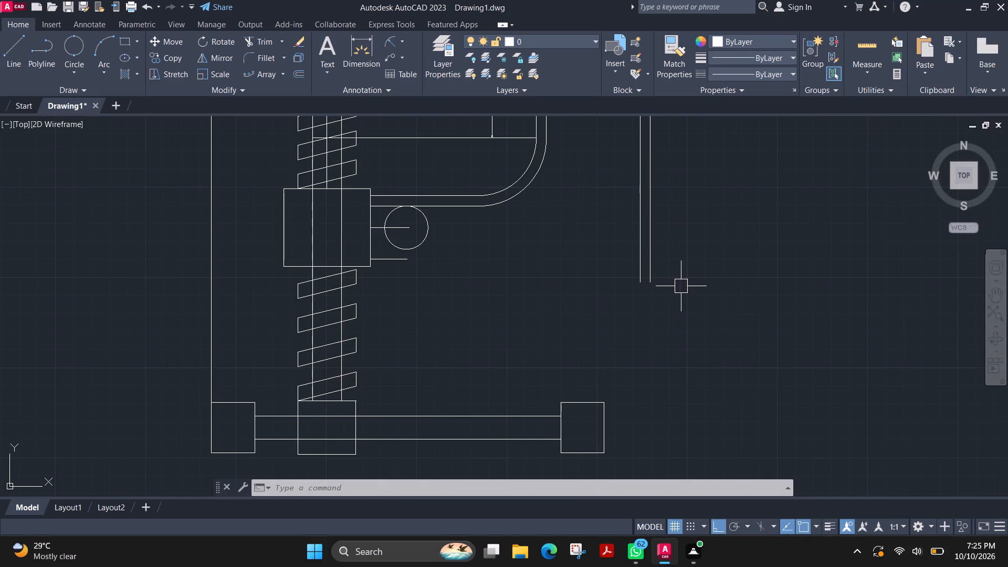
pyautogui.click(652, 258)
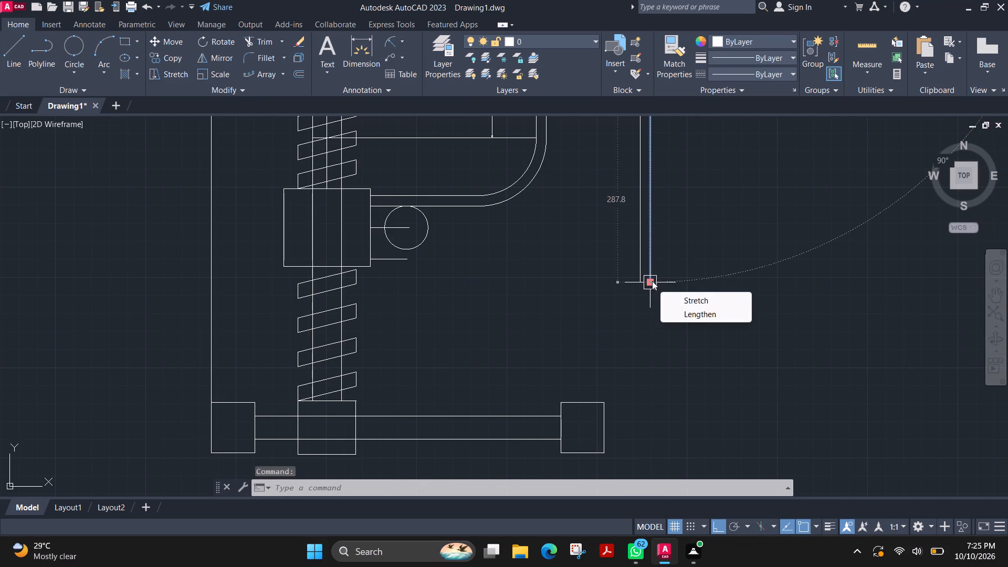
pyautogui.click(652, 281)
pyautogui.click(651, 384)
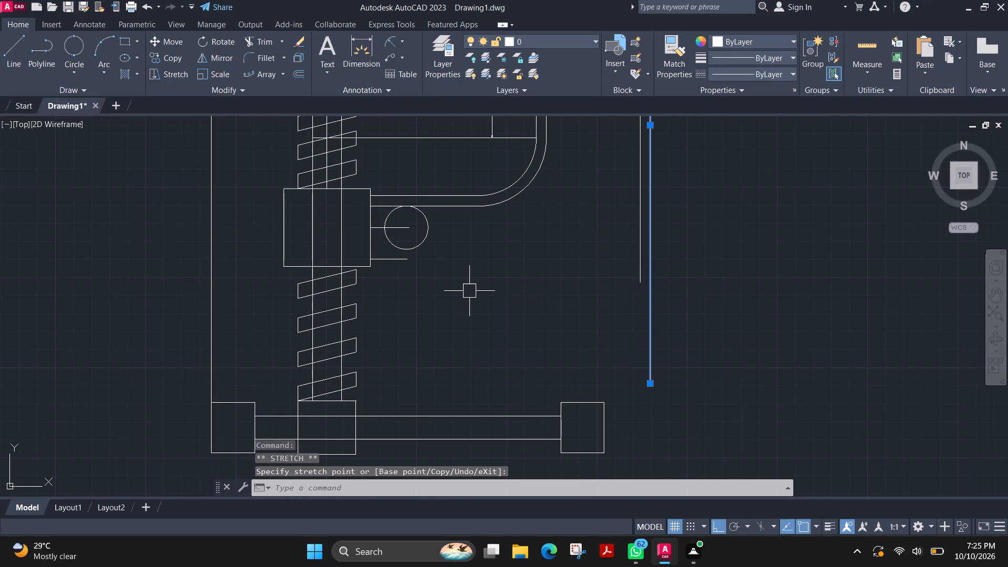
pyautogui.press('Escape')
# Stretch the short construction line near the block's lower corner horizontally outward to a length of about 160.
pyautogui.click(10, 54)
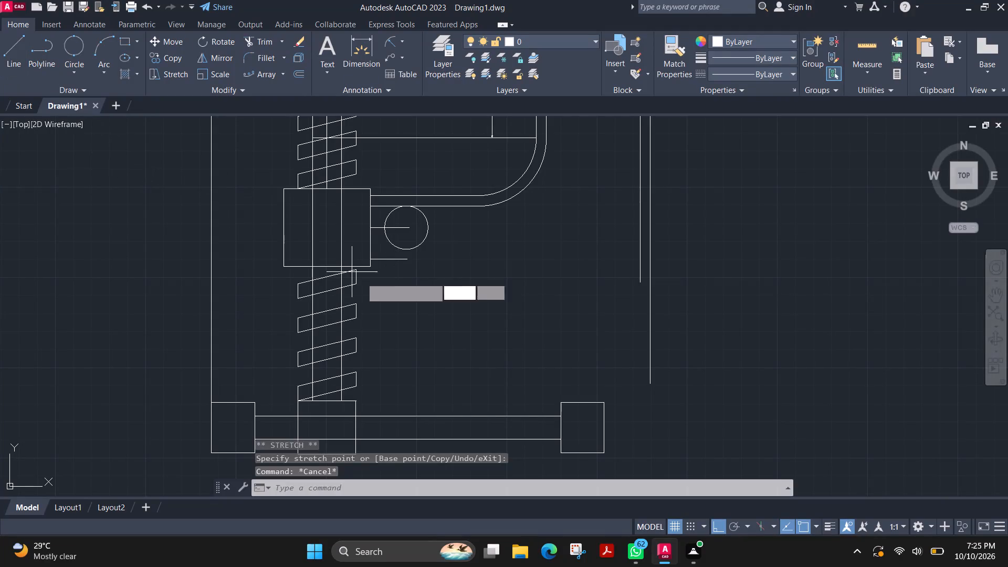
pyautogui.press('Escape')
pyautogui.click(401, 261)
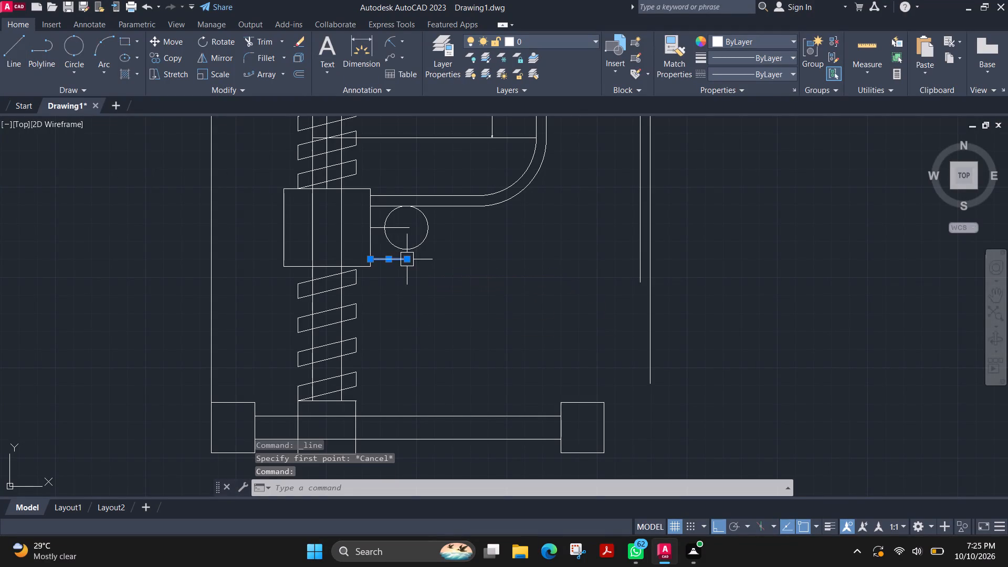
pyautogui.click(406, 258)
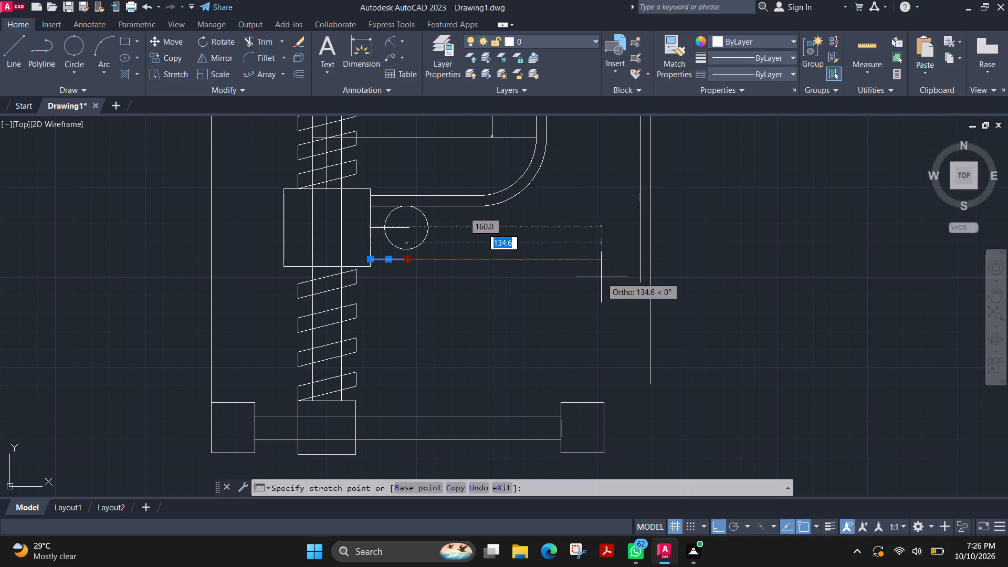
pyautogui.click(601, 277)
pyautogui.press('Escape')
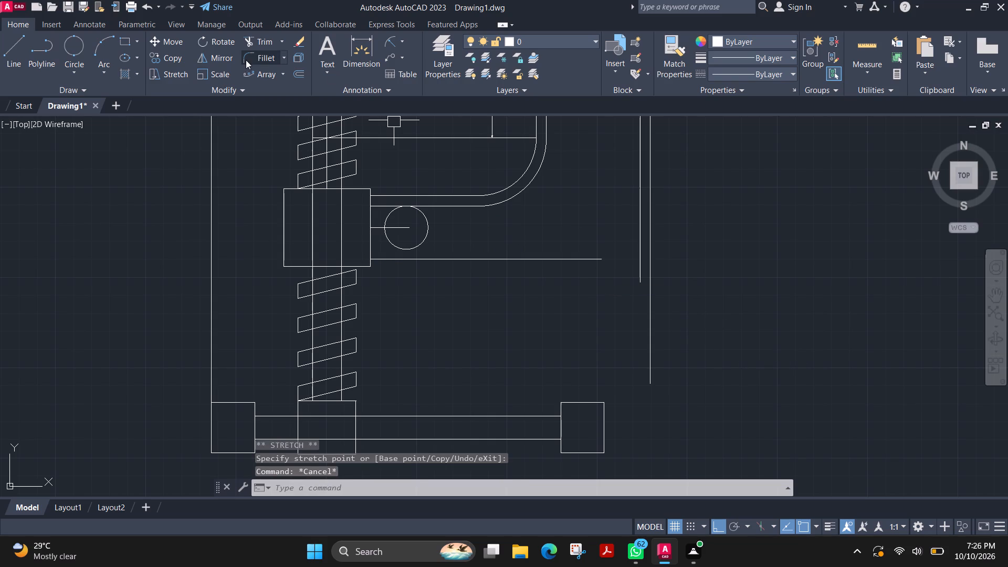
# Set the fillet radius to 90 and try to fillet the frame's outermost vertical line.
pyautogui.click(246, 60)
pyautogui.click(502, 491)
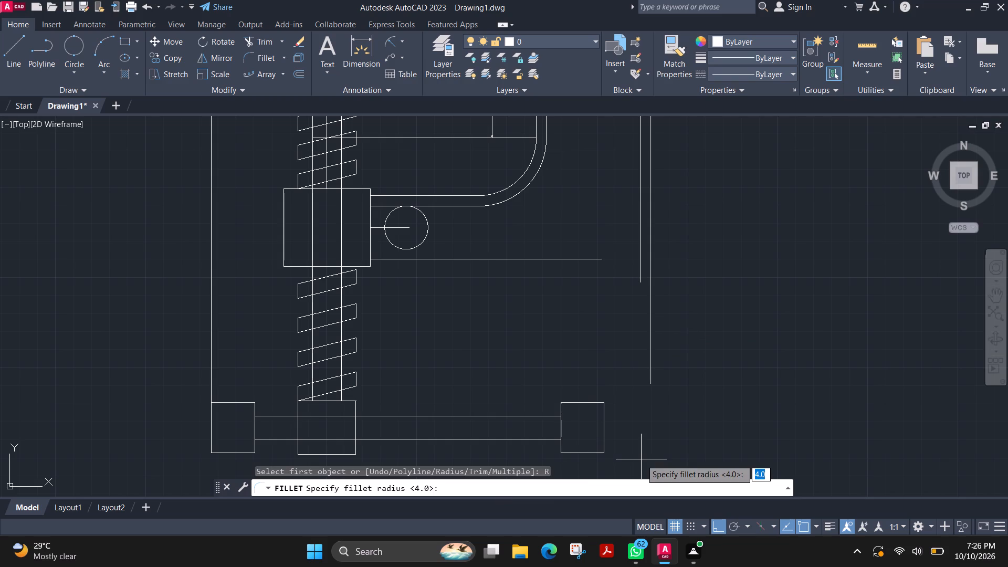
pyautogui.write('90')
pyautogui.press('Return')
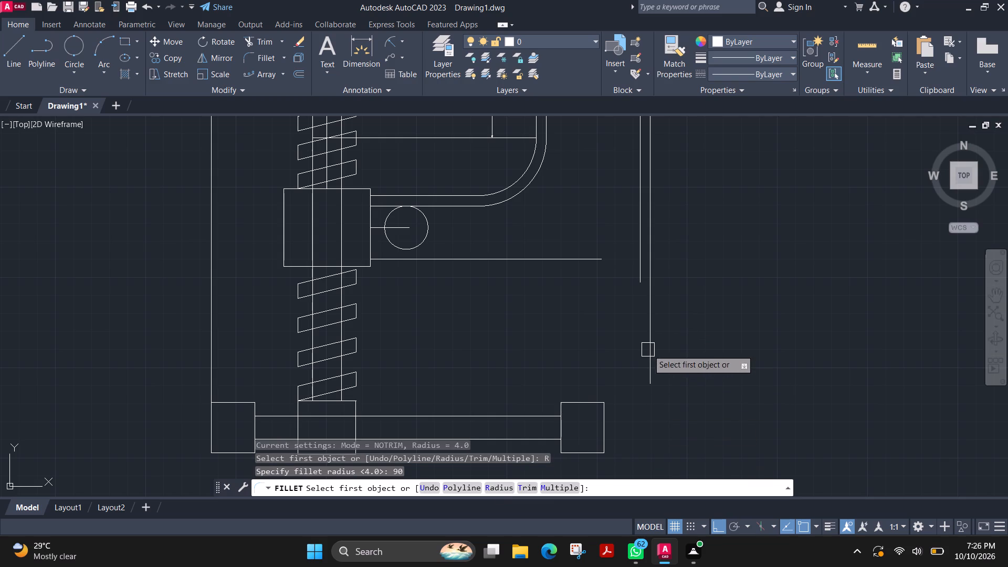
pyautogui.click(646, 342)
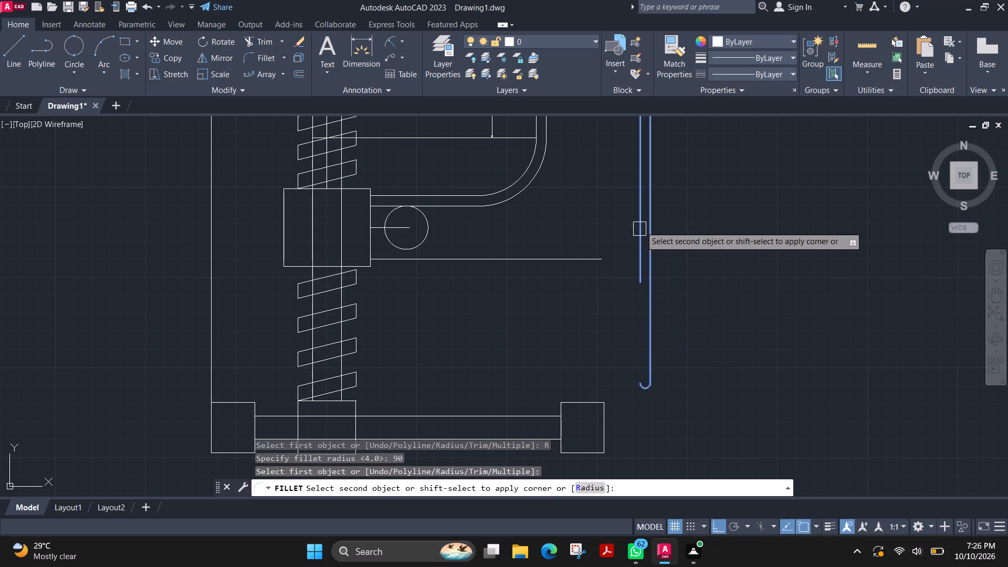
pyautogui.press('Escape')
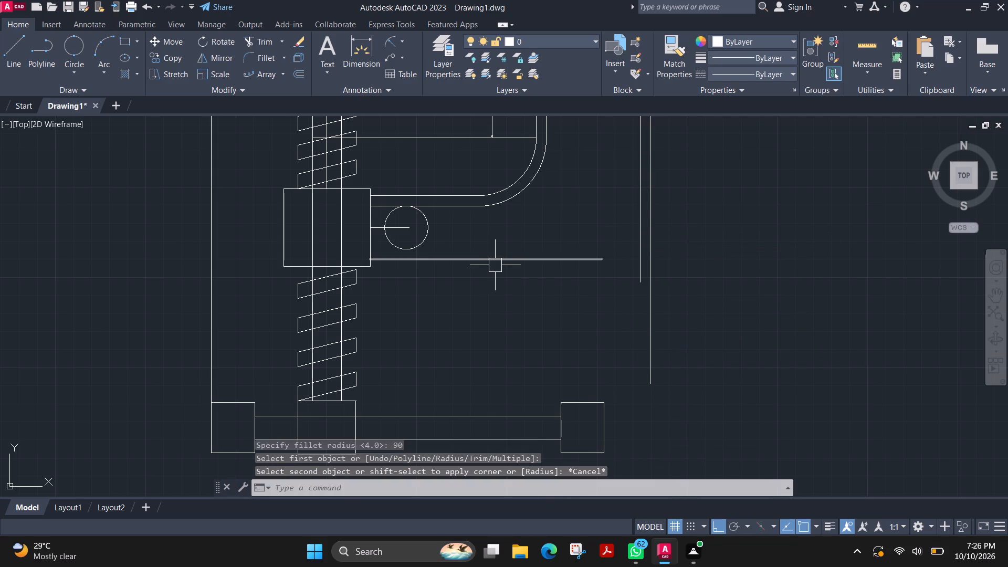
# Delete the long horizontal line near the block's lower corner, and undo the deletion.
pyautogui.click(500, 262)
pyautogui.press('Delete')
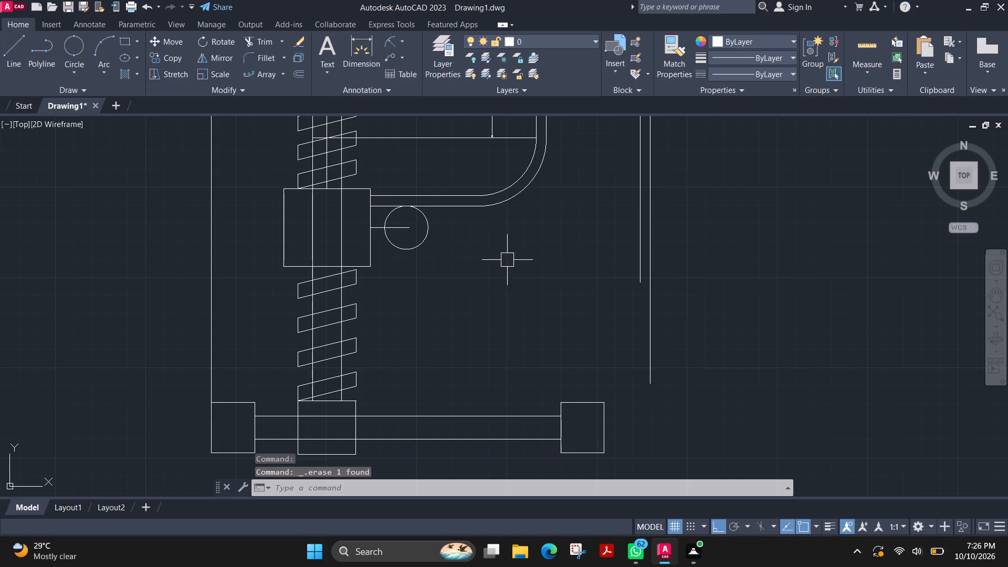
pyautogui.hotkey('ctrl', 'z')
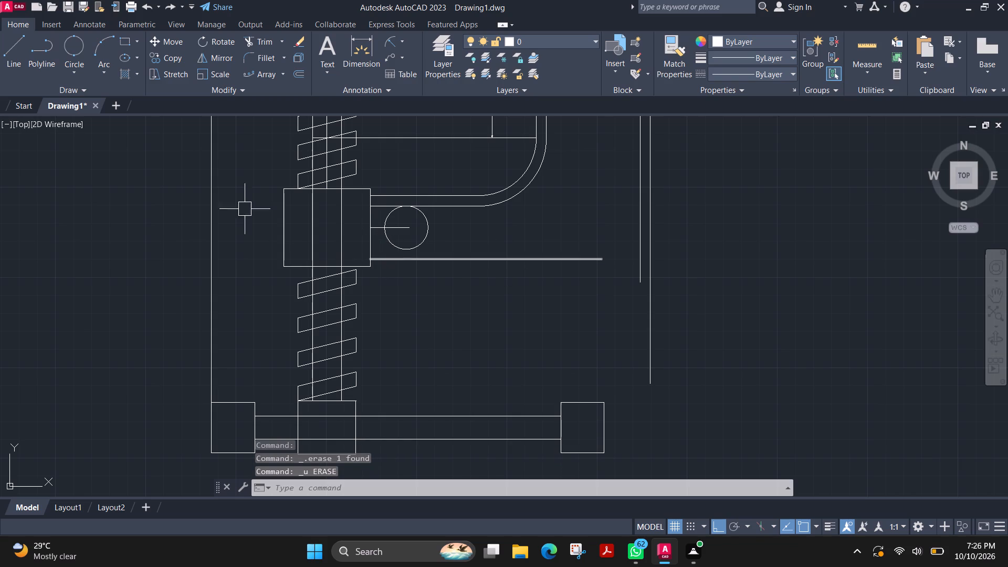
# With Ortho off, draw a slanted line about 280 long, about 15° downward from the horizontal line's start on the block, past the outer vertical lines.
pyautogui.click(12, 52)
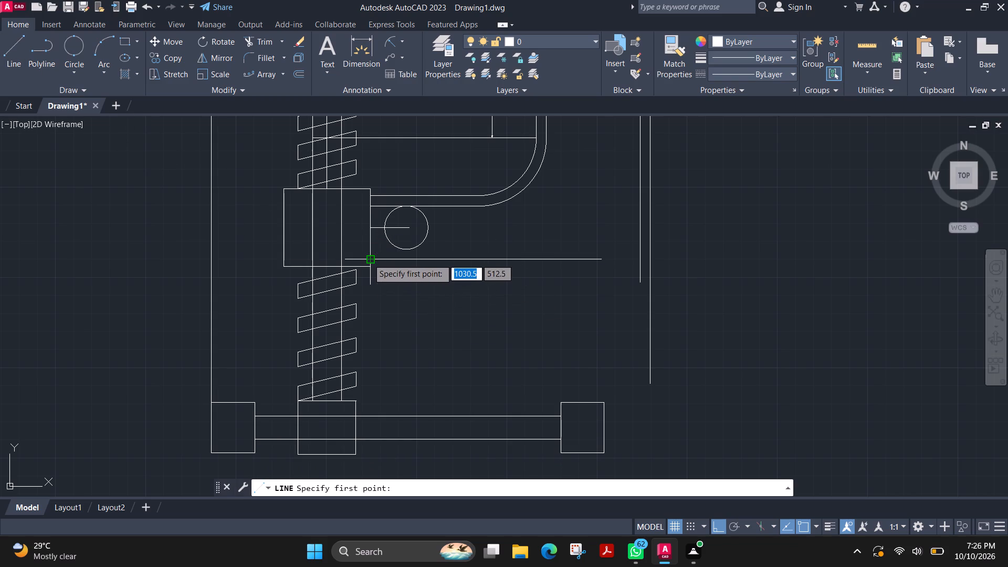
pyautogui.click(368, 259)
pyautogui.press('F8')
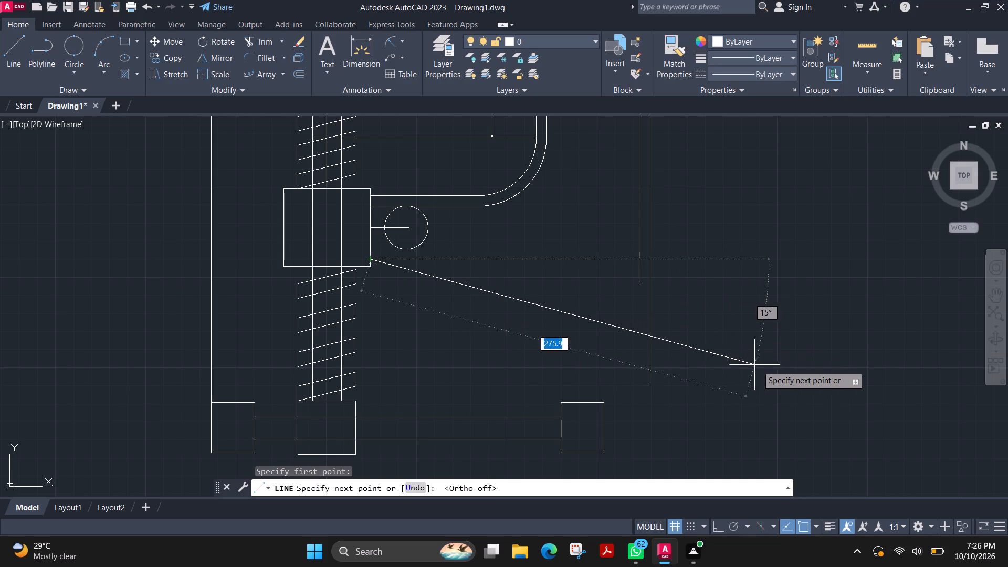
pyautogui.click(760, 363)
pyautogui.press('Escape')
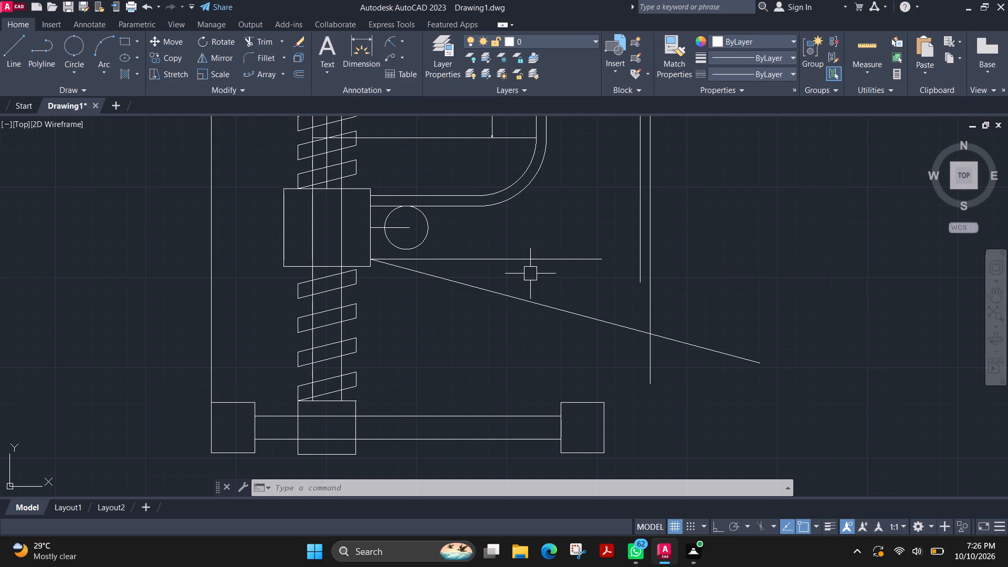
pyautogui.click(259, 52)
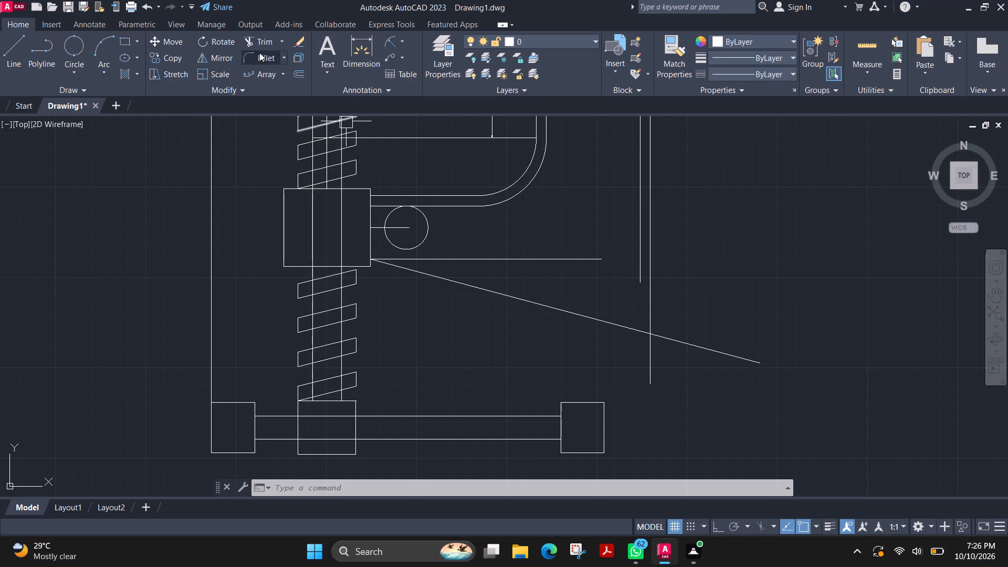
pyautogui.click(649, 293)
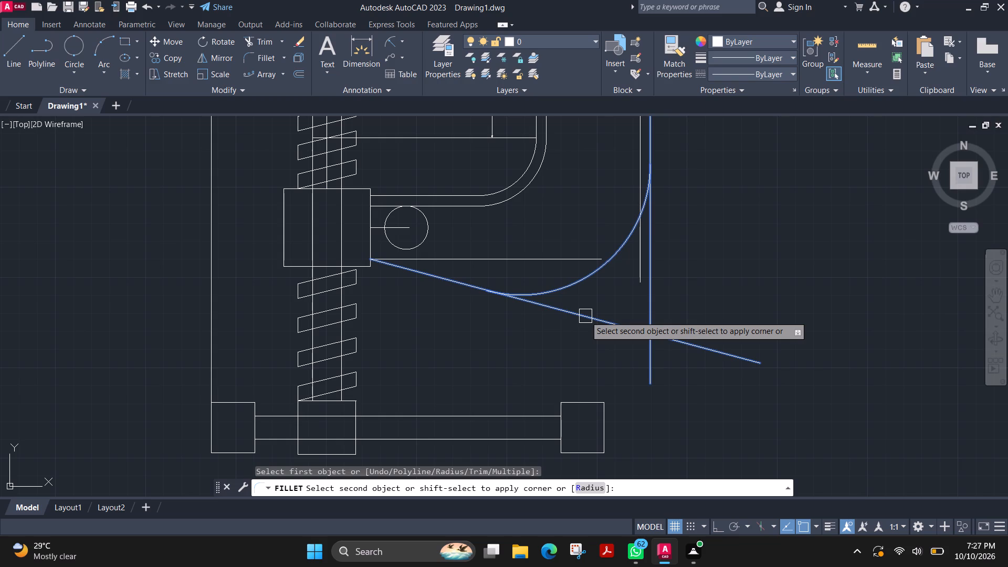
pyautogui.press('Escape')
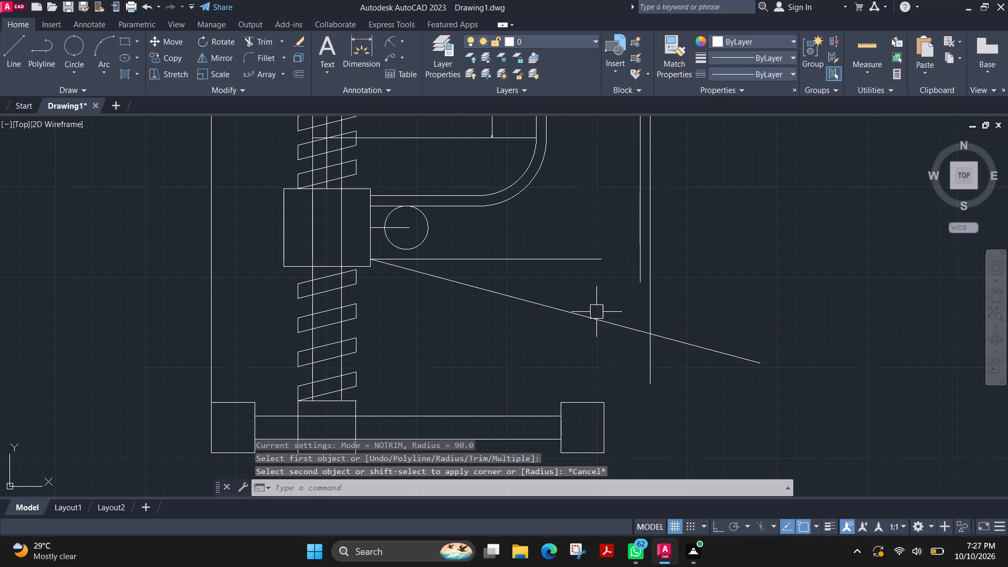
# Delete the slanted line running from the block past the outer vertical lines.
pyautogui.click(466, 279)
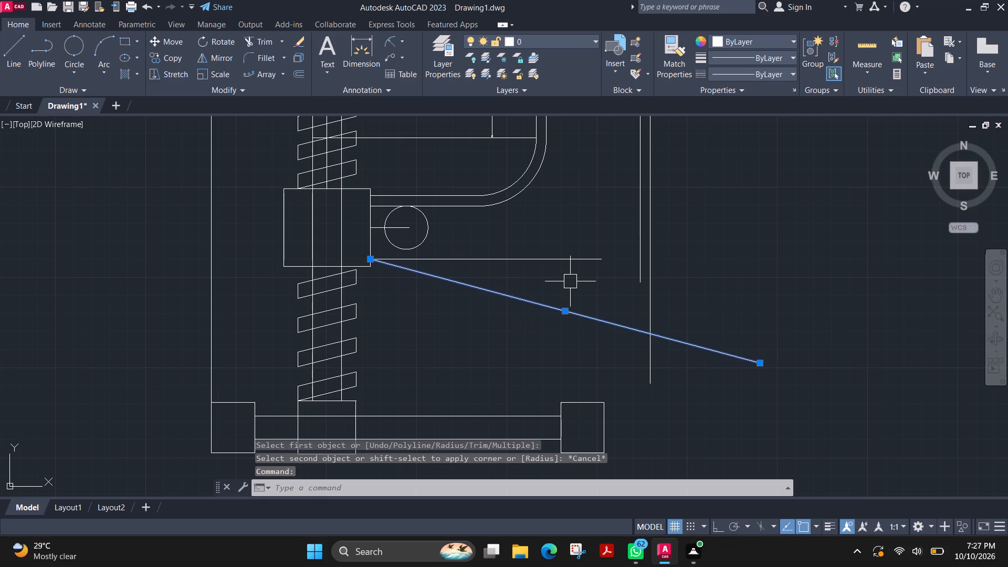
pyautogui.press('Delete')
# Start a line from the bottom quadrant of the circle beside the block.
pyautogui.scroll(1, 404, 266)
pyautogui.moveTo(419, 246); pyautogui.dragTo(411, 300, button='middle')
pyautogui.click(13, 41)
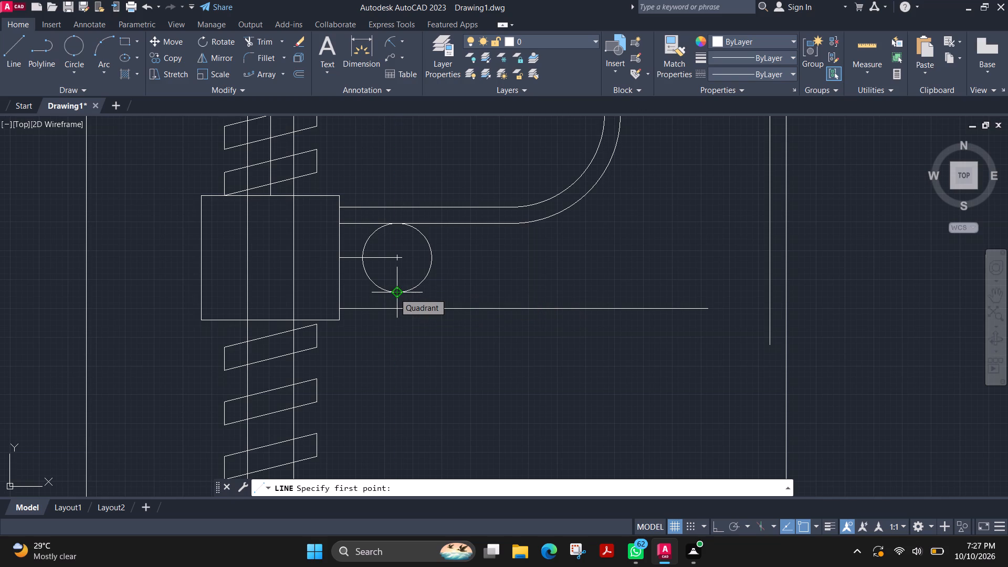
pyautogui.click(394, 293)
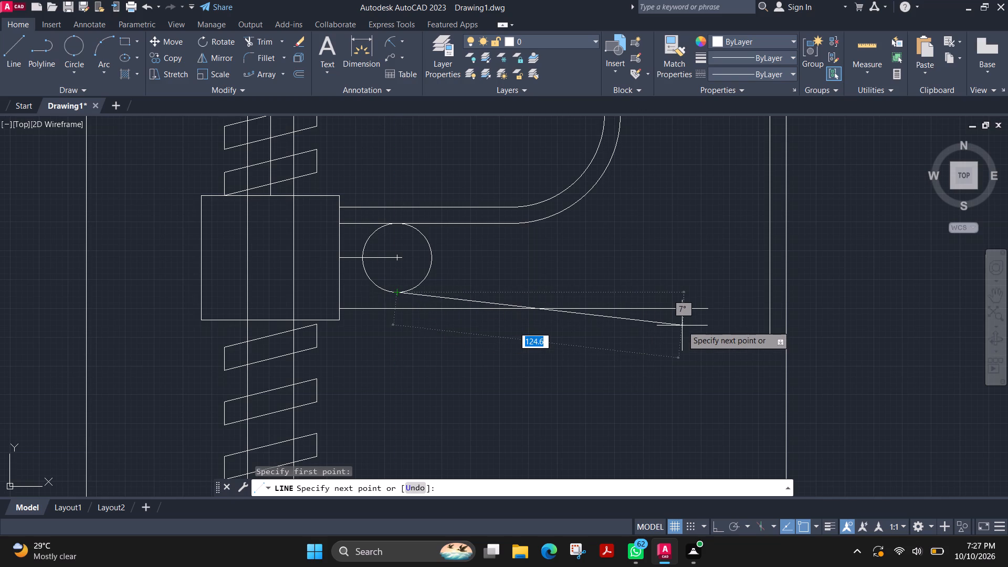
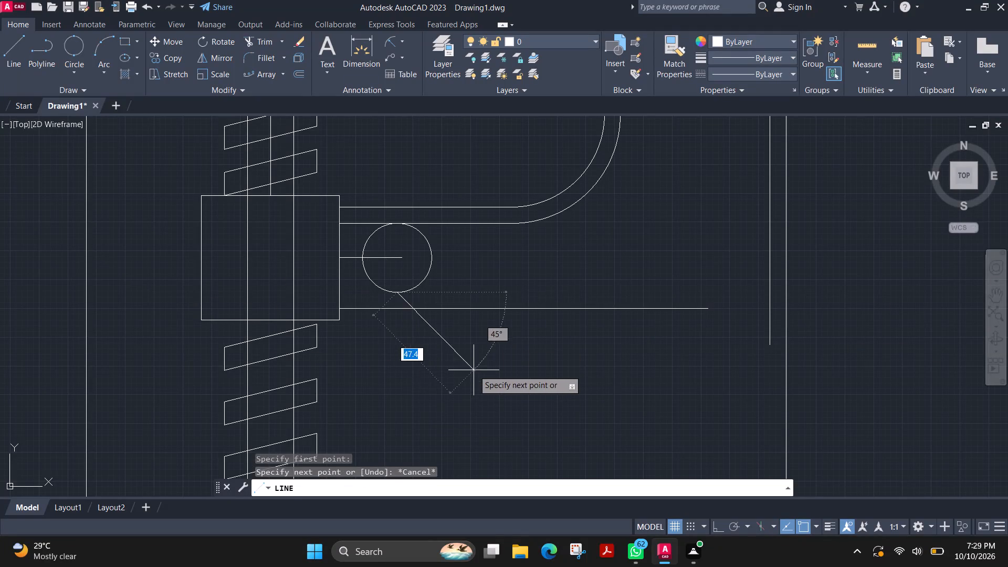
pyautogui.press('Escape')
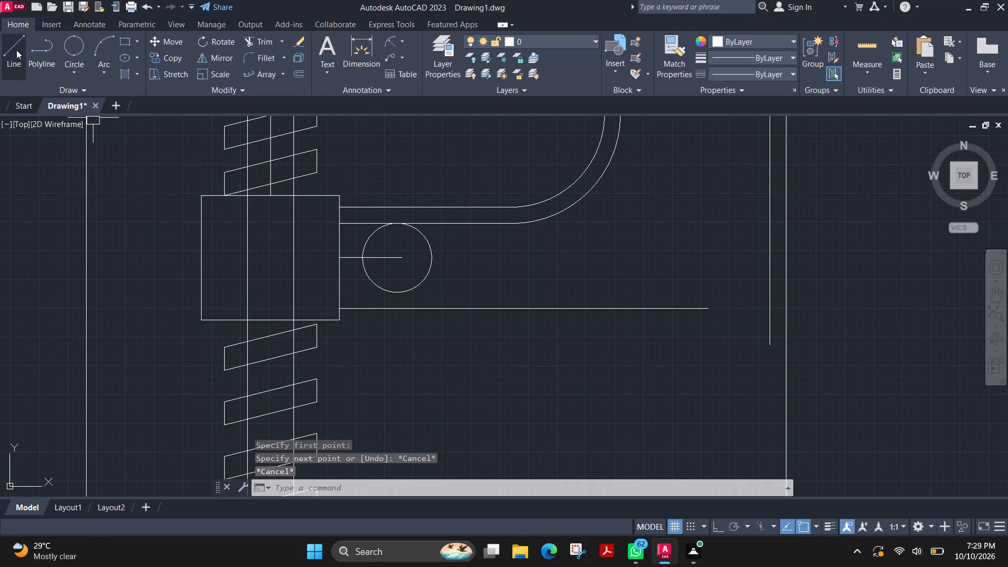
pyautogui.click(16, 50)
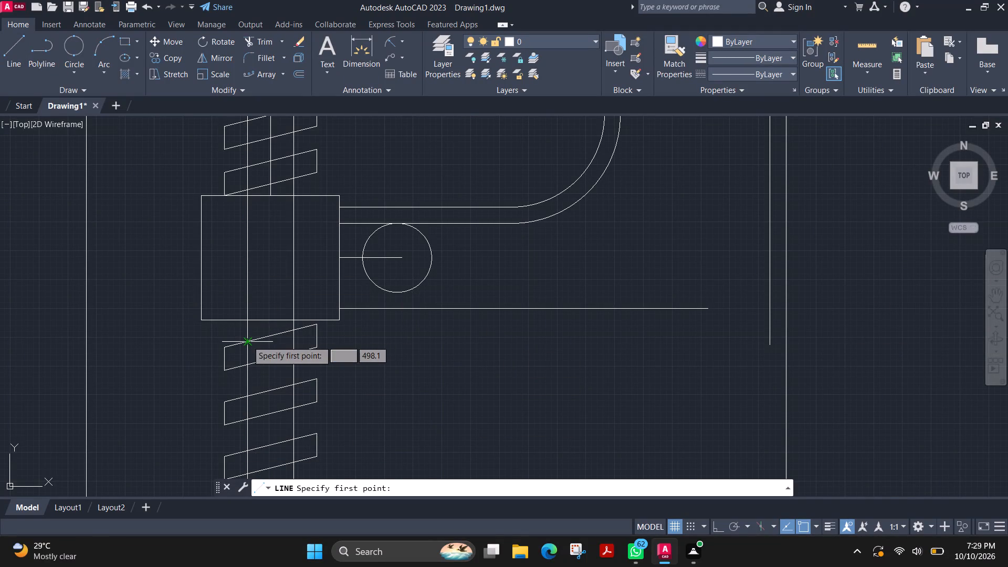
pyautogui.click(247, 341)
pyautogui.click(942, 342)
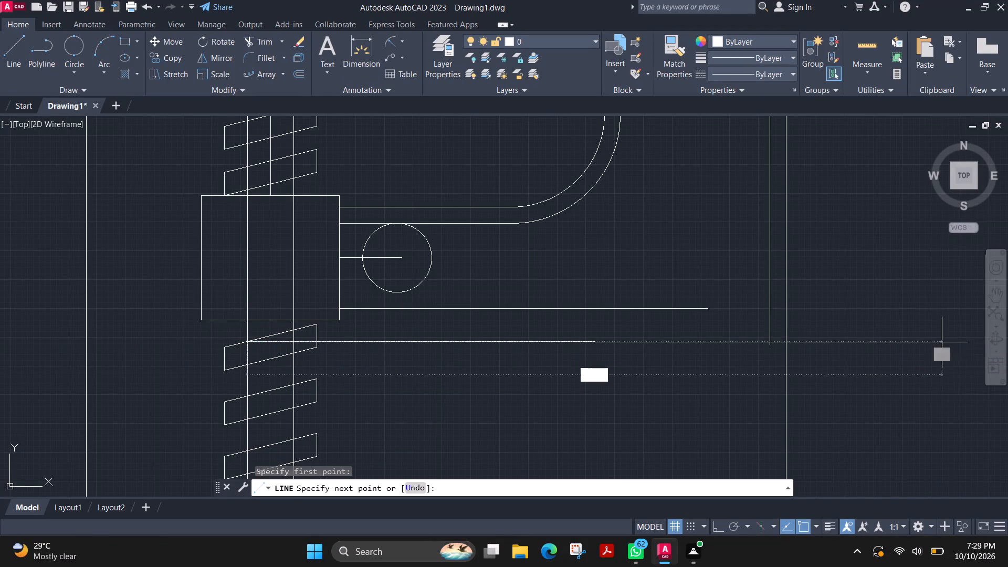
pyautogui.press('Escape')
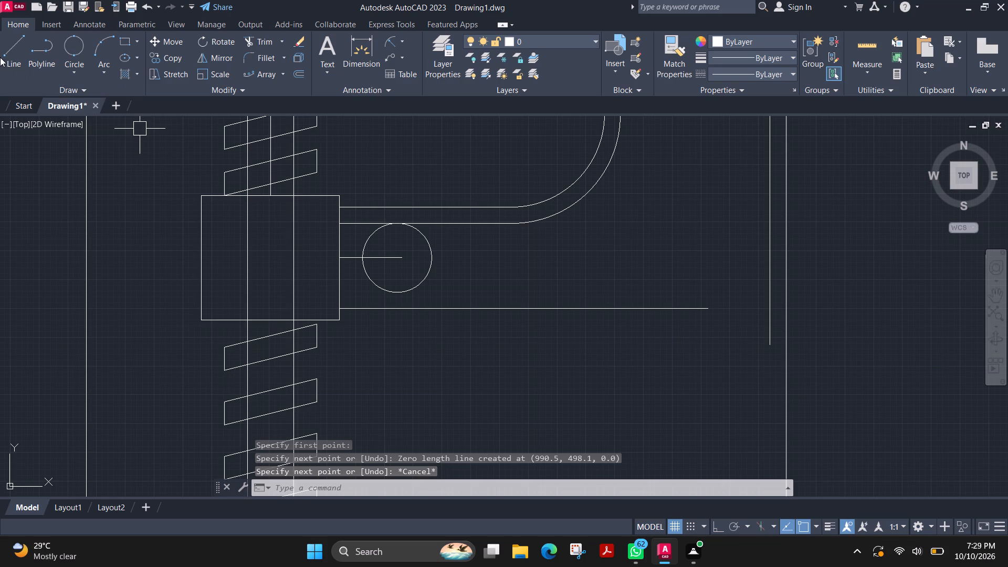
# Draw a horizontal line about 263 long from the first thread's intersection with the screw edge below the block, past the outer vertical lines.
pyautogui.click(6, 60)
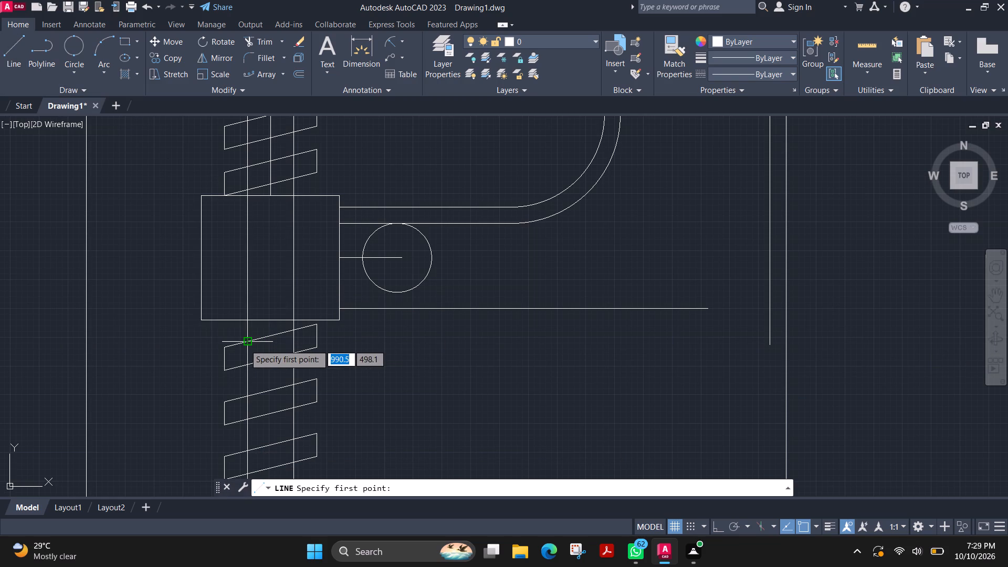
pyautogui.click(246, 344)
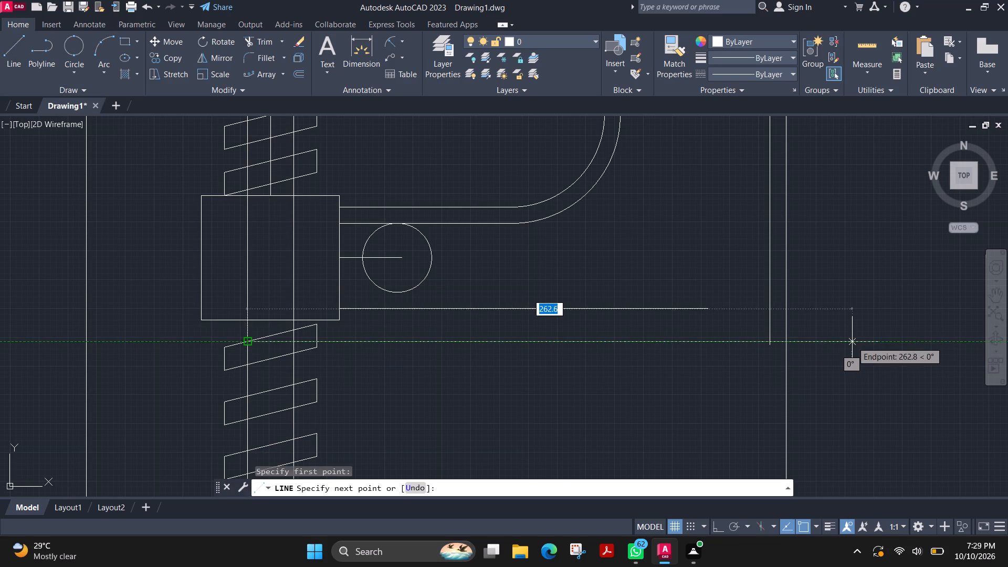
pyautogui.click(852, 342)
pyautogui.press('Escape')
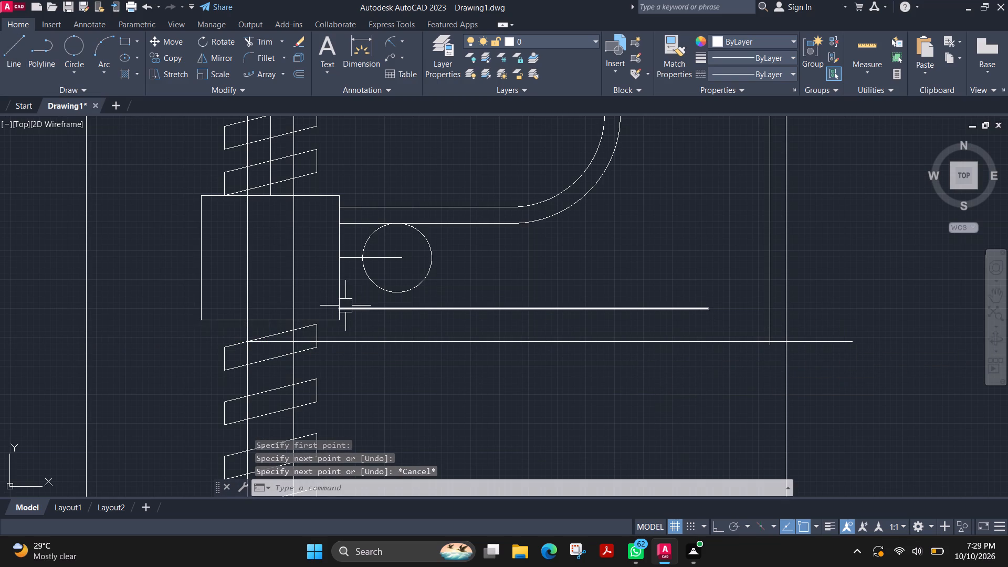
# Start a line from the point where the existing horizontal line meets the block's edge.
pyautogui.press('space')
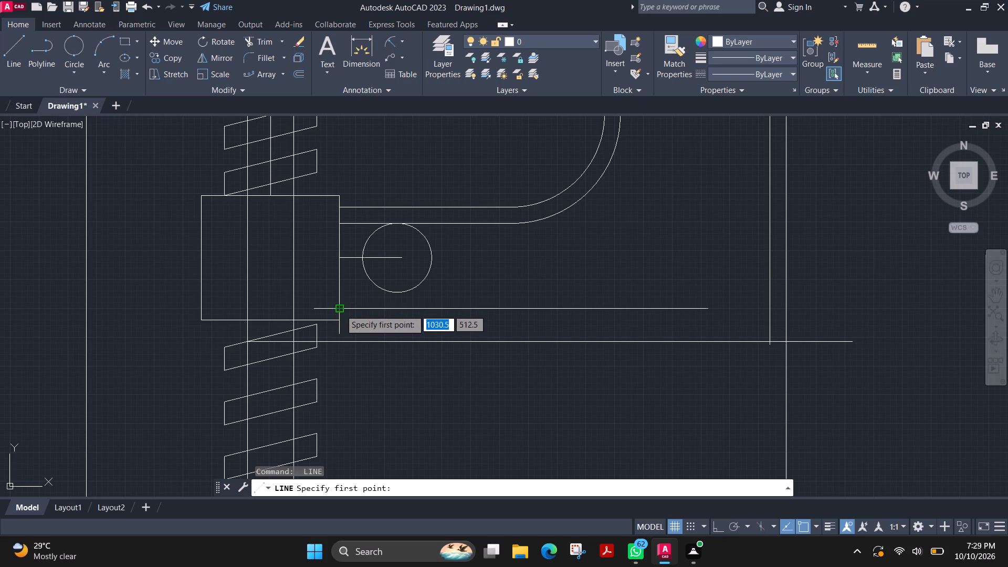
pyautogui.click(340, 310)
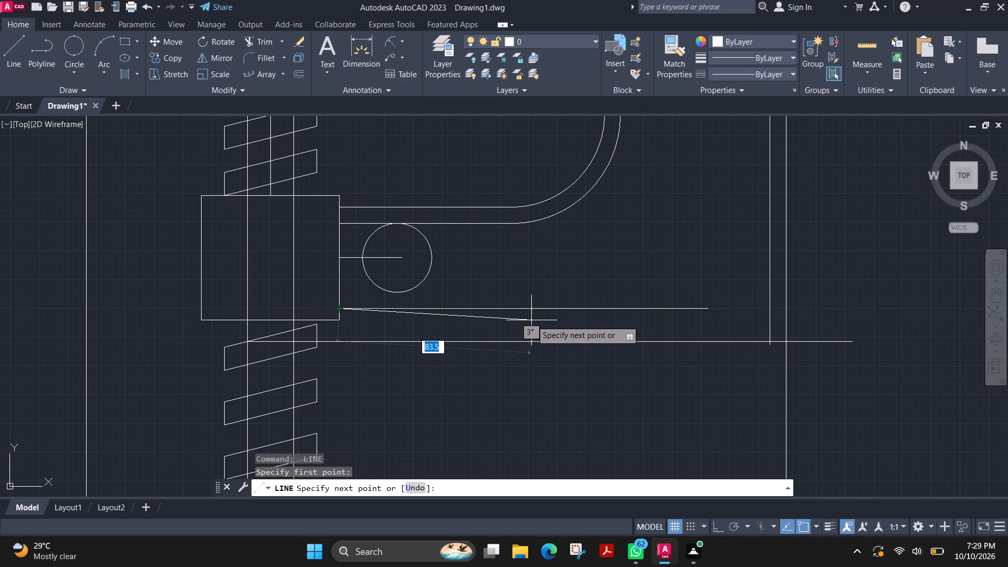
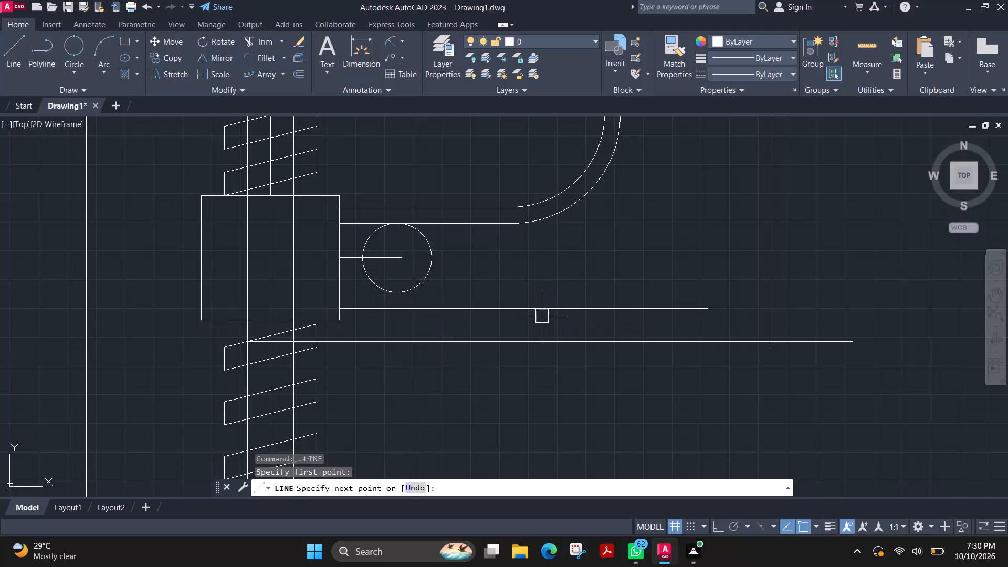
# Offset the inner vertical line of the frame by 7 toward the screw.
pyautogui.moveTo(586, 247); pyautogui.dragTo(610, 383, button='middle')
pyautogui.scroll(1, 606, 354)
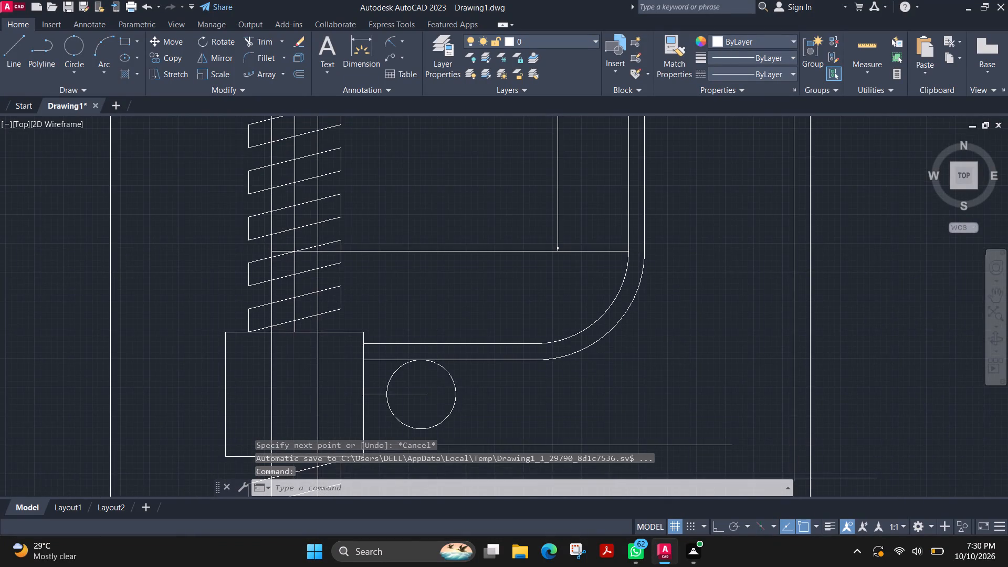
pyautogui.scroll(1, 606, 354)
pyautogui.scroll(-4, 606, 354)
pyautogui.click(612, 276)
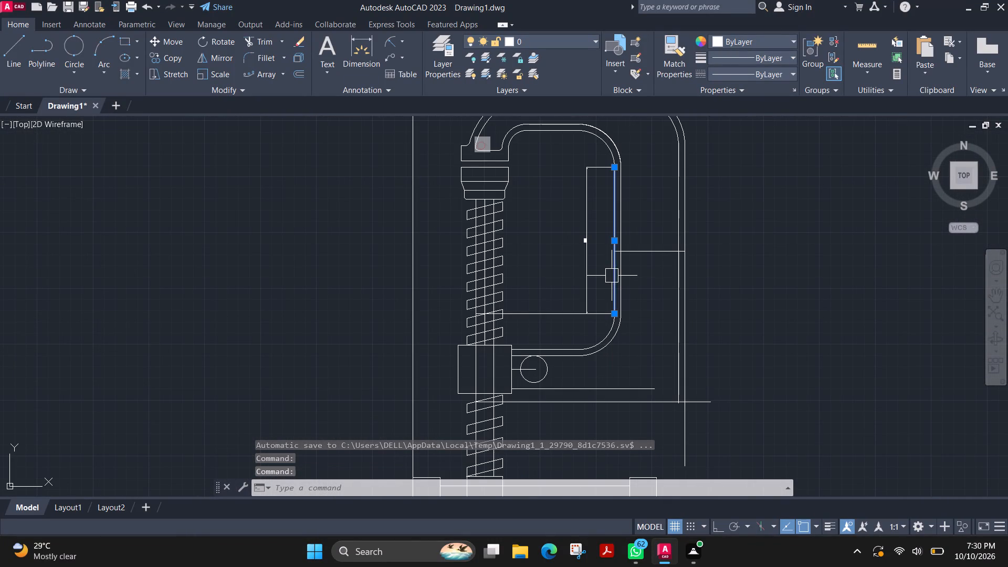
pyautogui.press('Escape')
pyautogui.press('o')
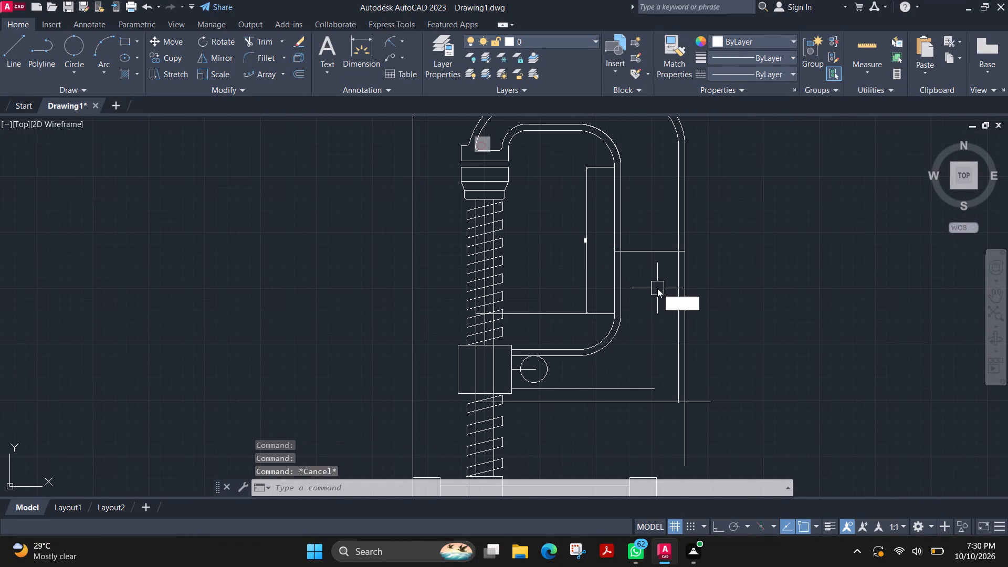
pyautogui.press('Return')
pyautogui.press('Return')
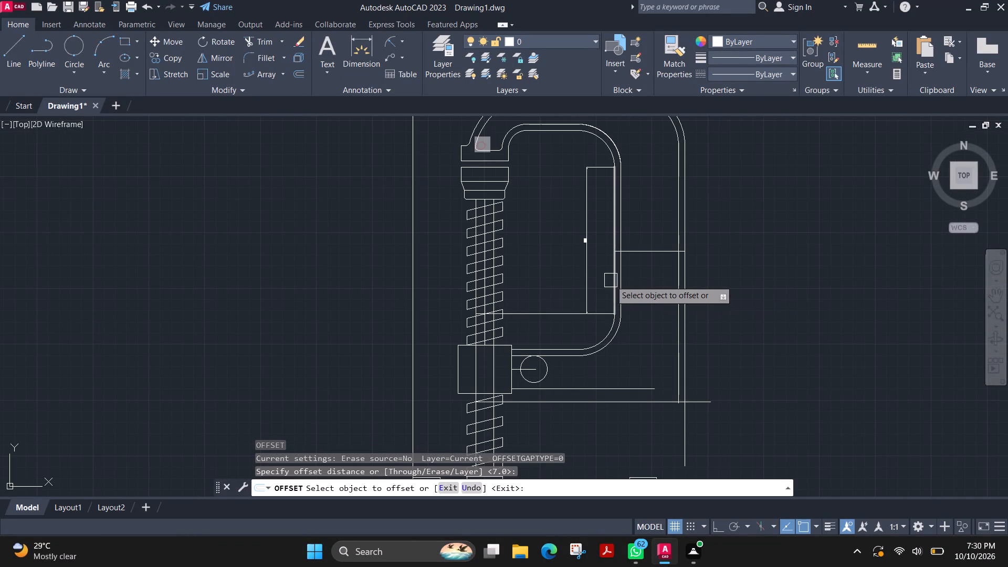
pyautogui.click(611, 280)
pyautogui.click(601, 283)
pyautogui.press('Escape')
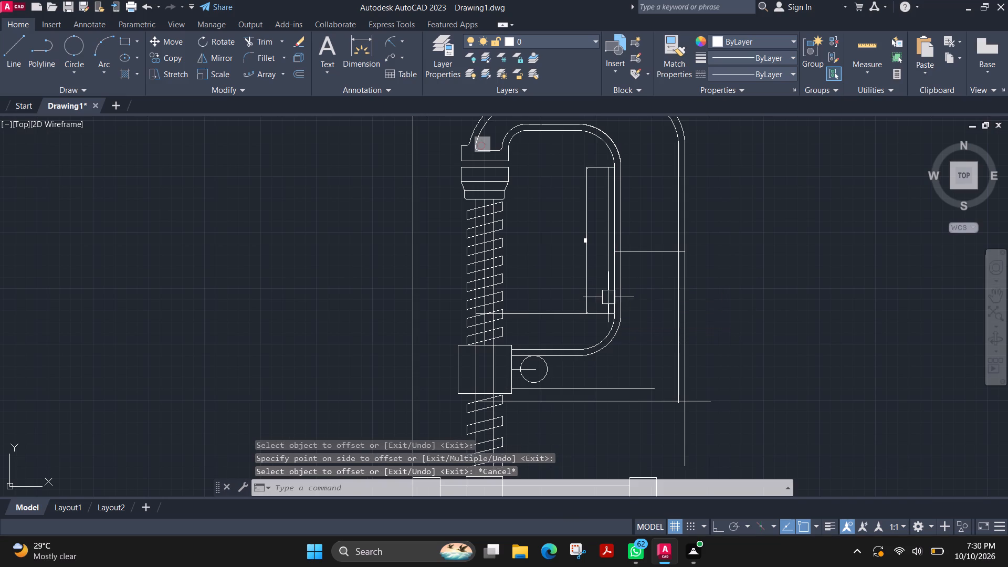
# Stretch the offset line's lower end down past the horizontal lines below the block.
pyautogui.click(607, 296)
pyautogui.click(610, 313)
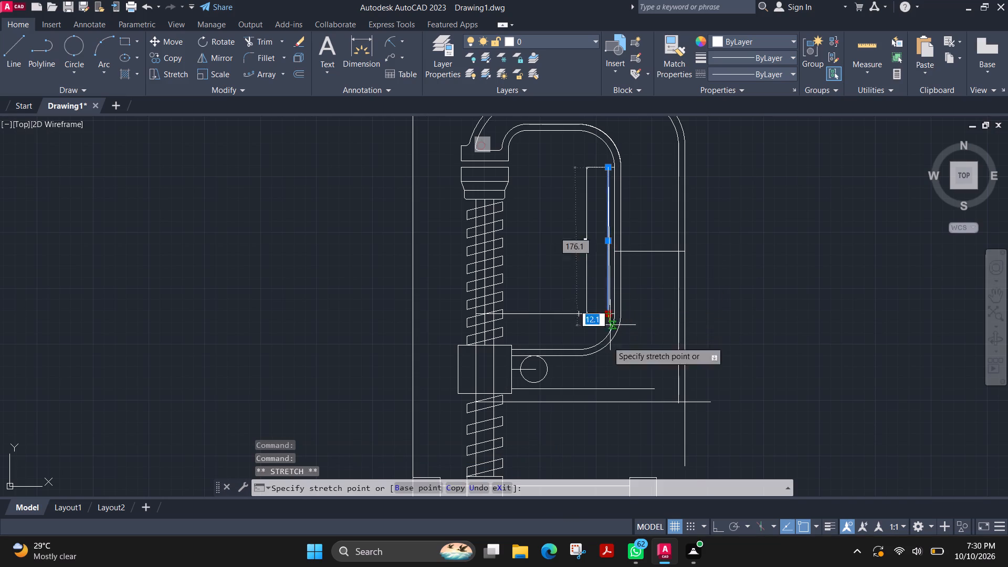
pyautogui.click(602, 453)
pyautogui.press('Escape')
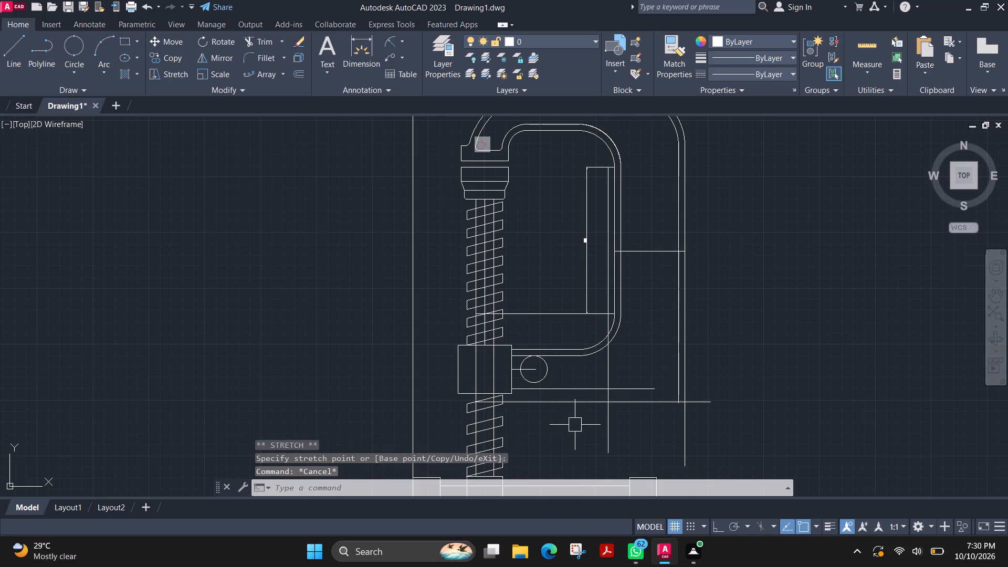
# Draw a sloped line about 109 long from the lower horizontal line's endpoint on the block to the construction lines' intersection.
pyautogui.scroll(2, 575, 425)
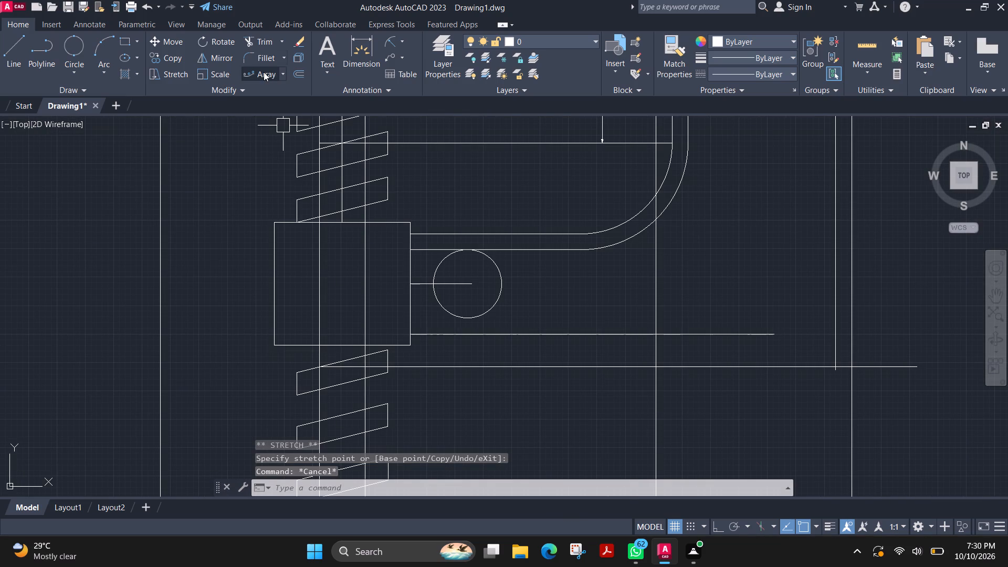
pyautogui.click(264, 58)
pyautogui.press('Escape')
pyautogui.click(3, 62)
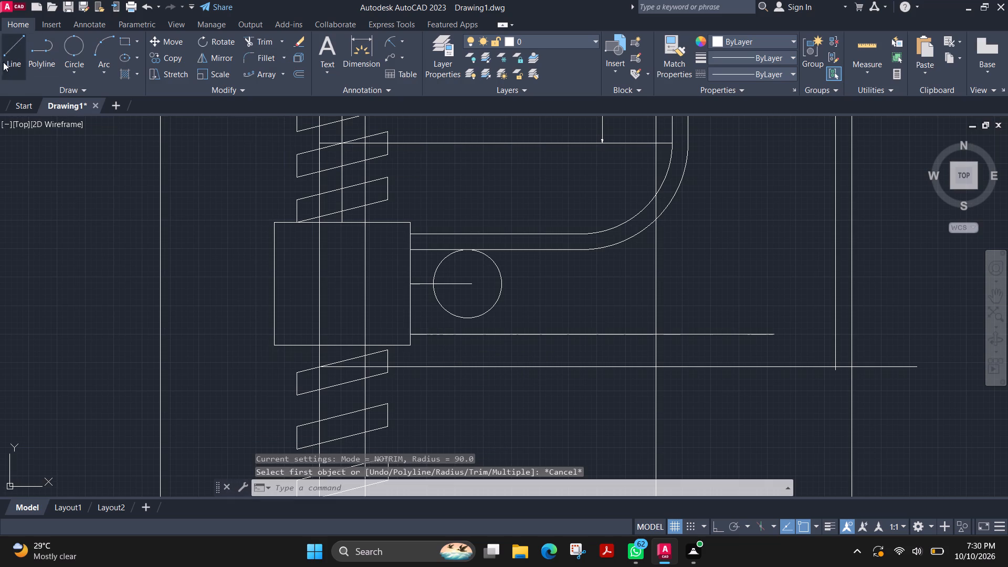
pyautogui.click(412, 337)
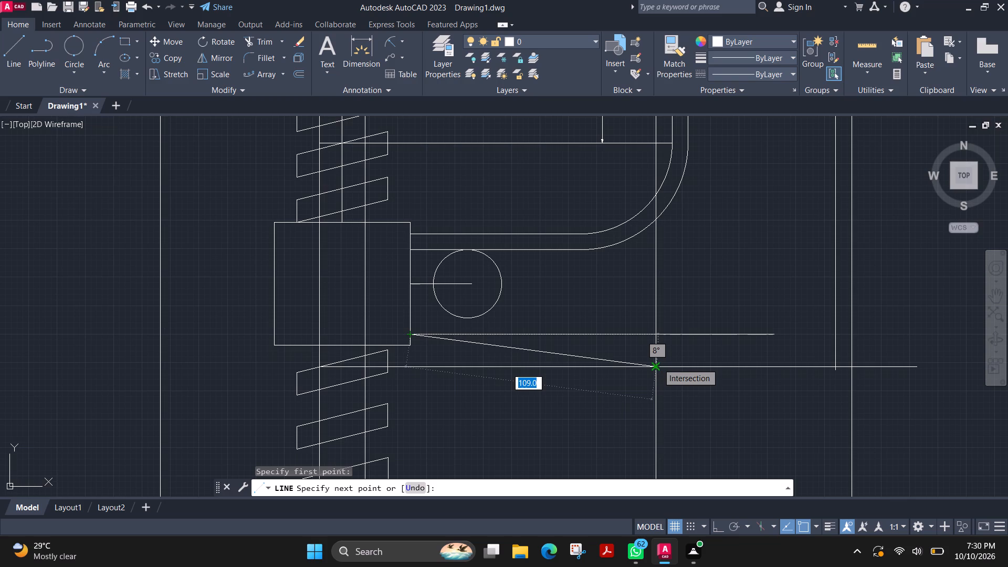
pyautogui.click(658, 363)
pyautogui.press('Escape')
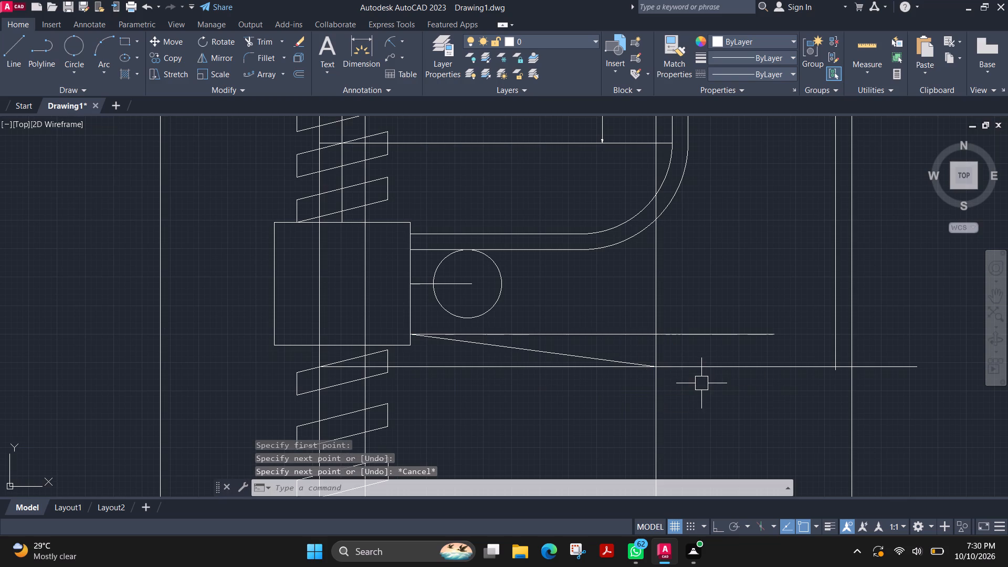
# Erase the long horizontal and the vertical construction lines that cross at the sloped line's end.
pyautogui.click(723, 364)
pyautogui.click(656, 406)
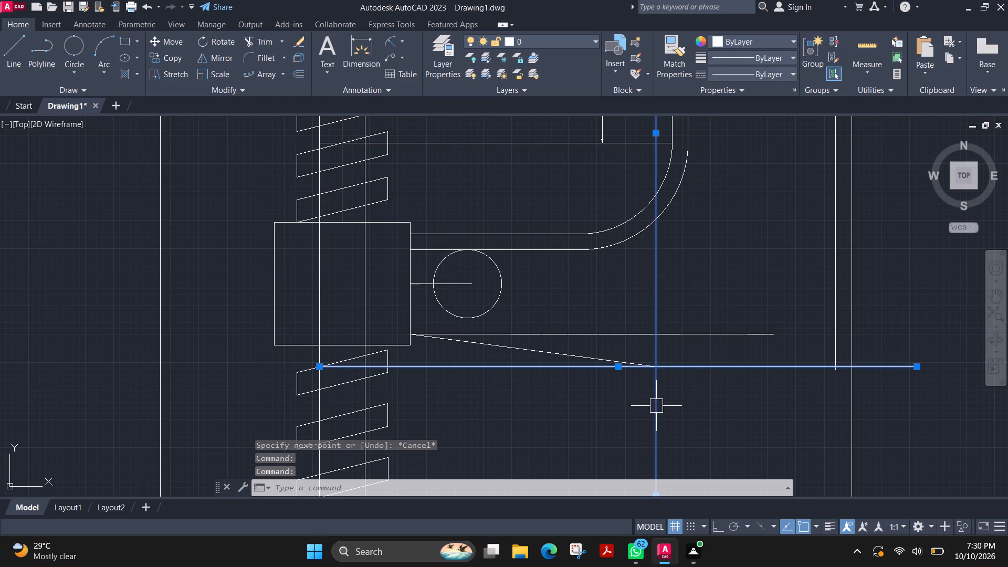
pyautogui.press('Delete')
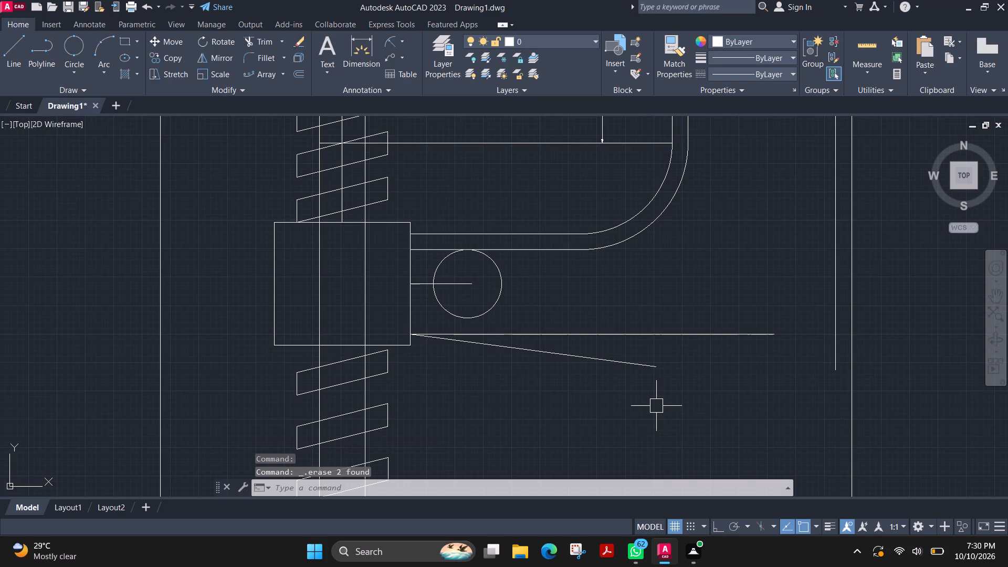
# Extend the sloped line to the frame's outermost vertical line.
pyautogui.press('e')
pyautogui.press('x')
pyautogui.press('Return')
pyautogui.click(636, 369)
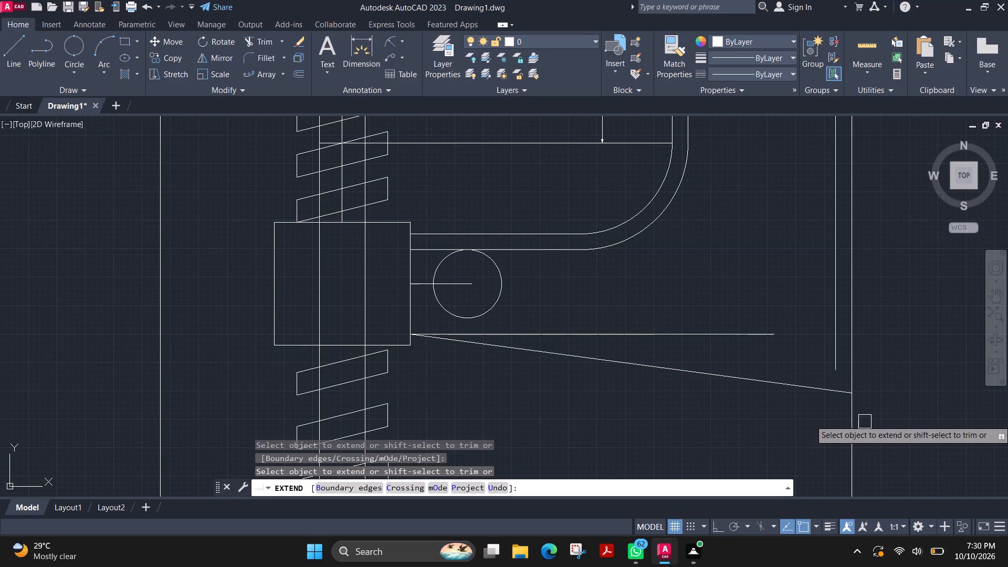
pyautogui.press('Escape')
# Fillet the outermost vertical line and the sloped line with a radius of 90.
pyautogui.scroll(-1, 873, 383)
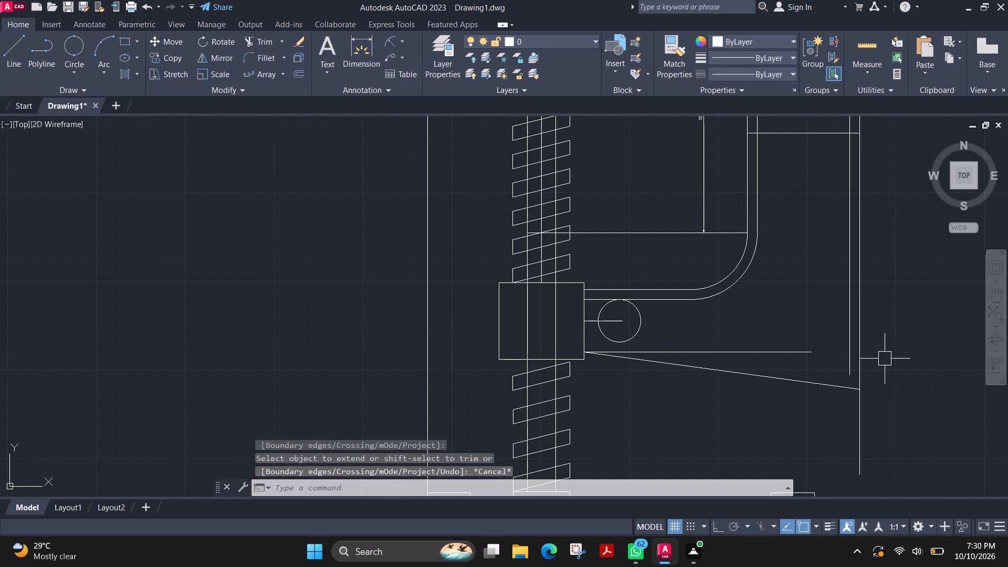
pyautogui.moveTo(885, 357); pyautogui.dragTo(817, 366, button='middle')
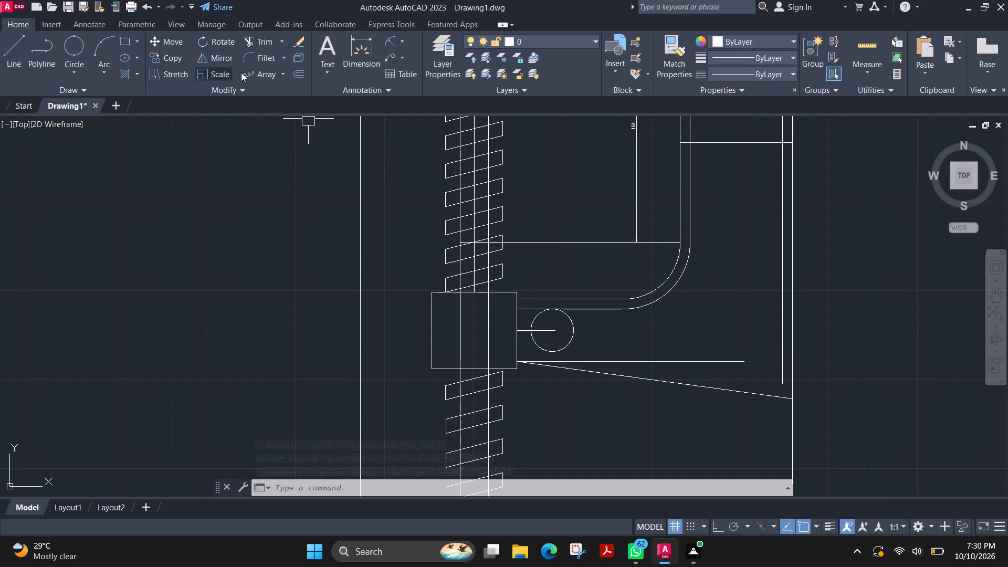
pyautogui.click(261, 61)
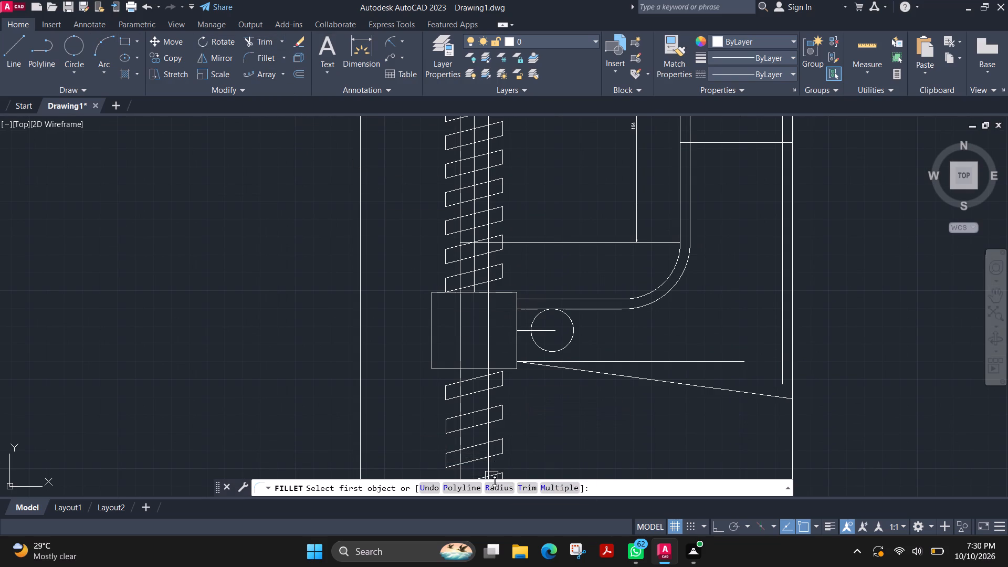
pyautogui.click(495, 484)
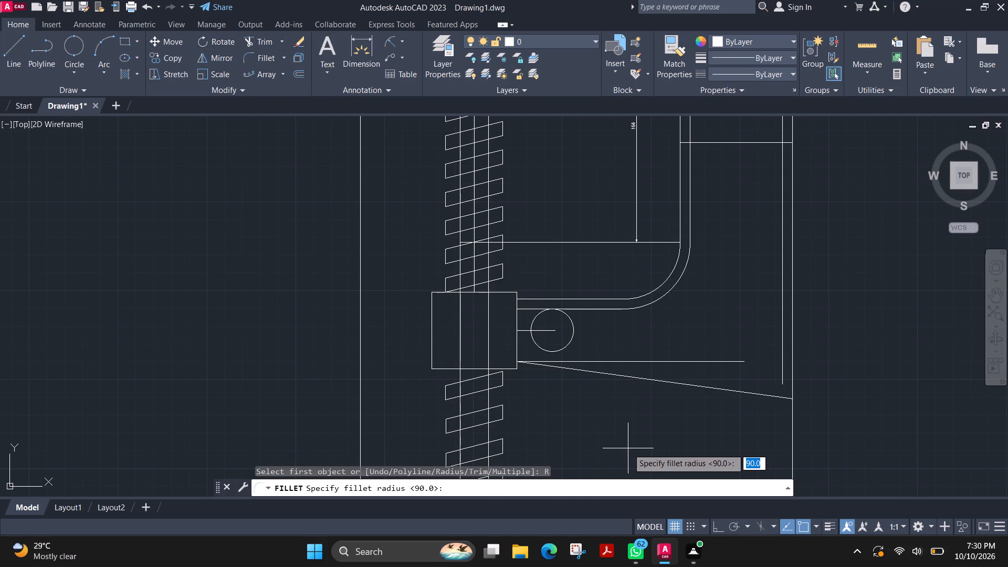
pyautogui.write('90')
pyautogui.press('Return')
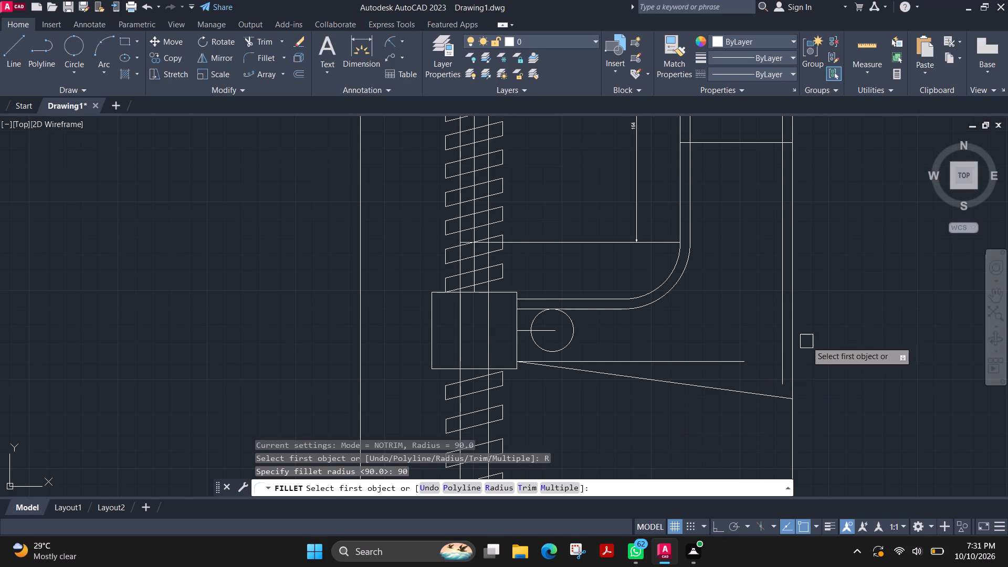
pyautogui.click(793, 340)
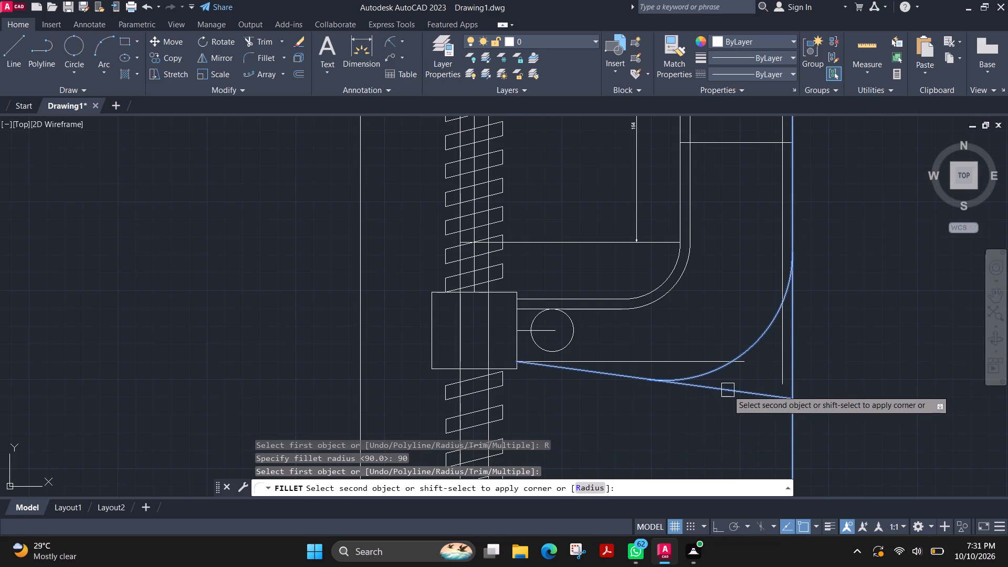
pyautogui.click(728, 390)
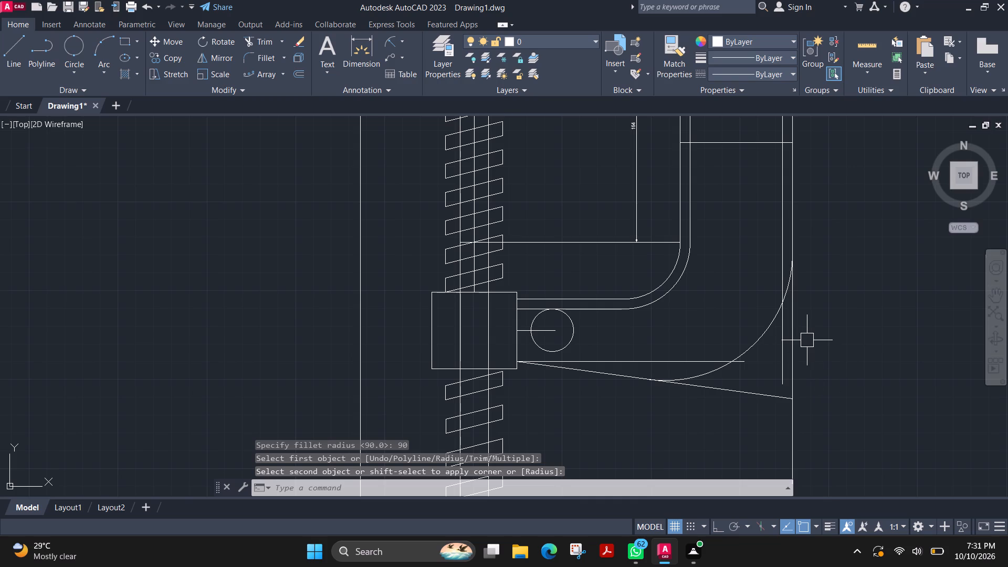
# Trim the sloped line and both outer vertical lines beyond the fillet arc, including the leftover vertical piece below.
pyautogui.click(267, 36)
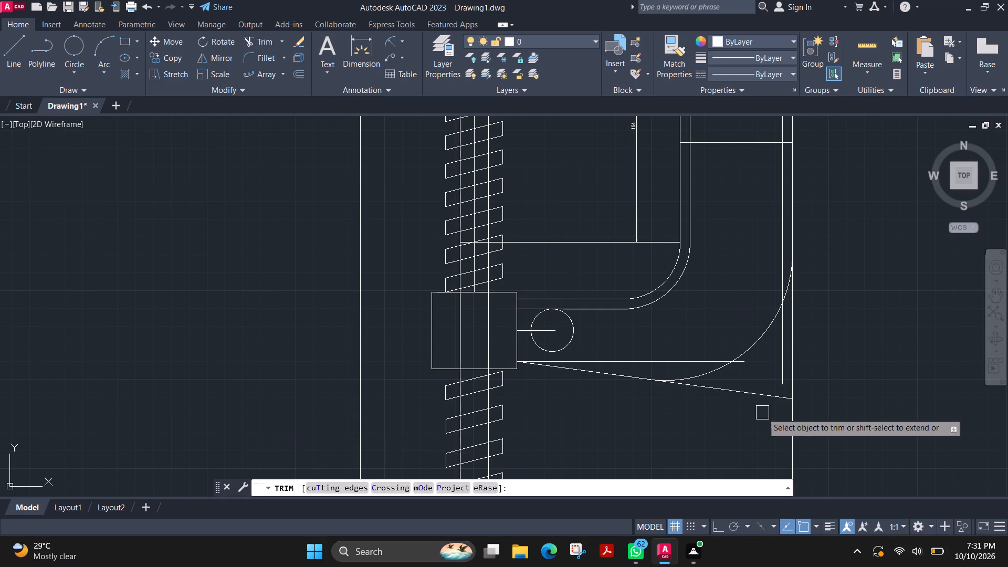
pyautogui.moveTo(827, 341); pyautogui.dragTo(819, 343)
pyautogui.click(703, 436)
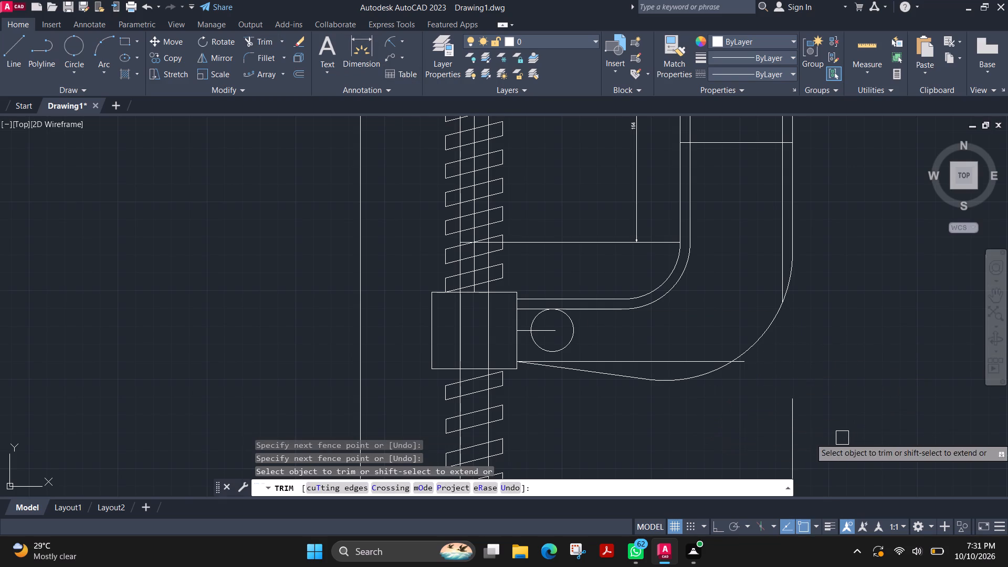
pyautogui.moveTo(845, 438); pyautogui.dragTo(813, 445)
pyautogui.moveTo(826, 437); pyautogui.dragTo(818, 441)
pyautogui.click(687, 426)
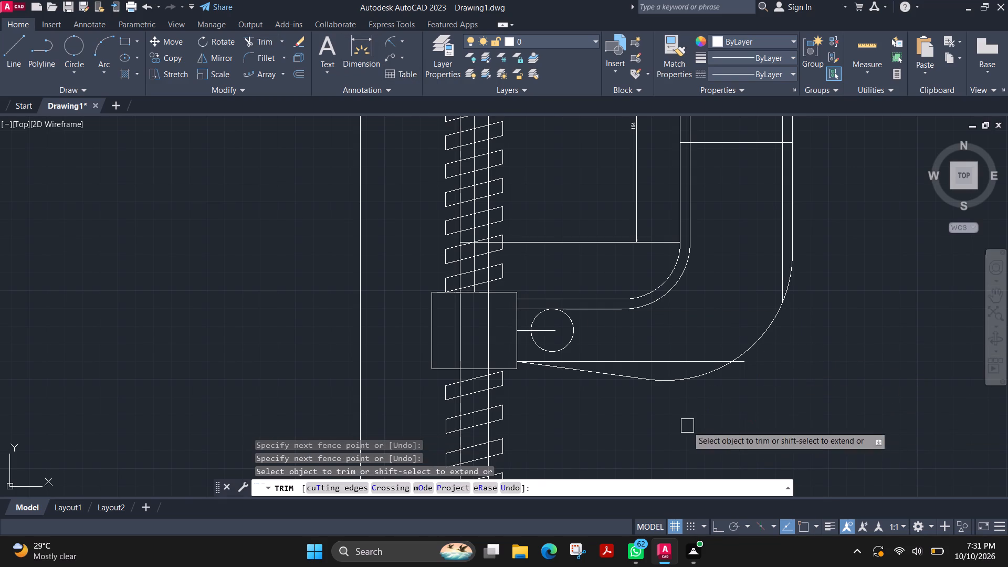
# Trim away both portions of the horizontal line running from the block across the fillet arc.
pyautogui.click(744, 366)
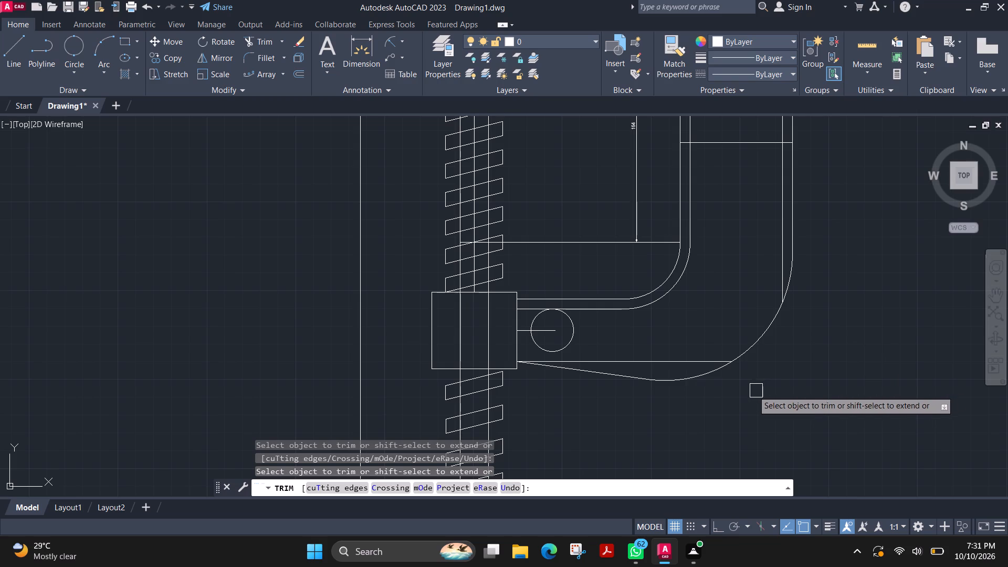
pyautogui.click(670, 361)
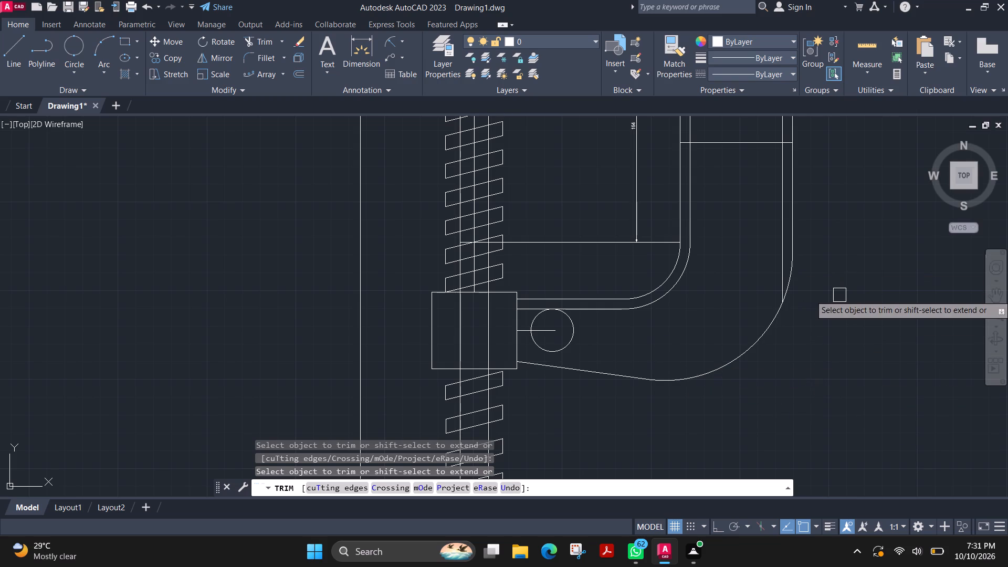
pyautogui.press('Escape')
# Offset the large fillet arc and the sloped line inward by 7.
pyautogui.press('o')
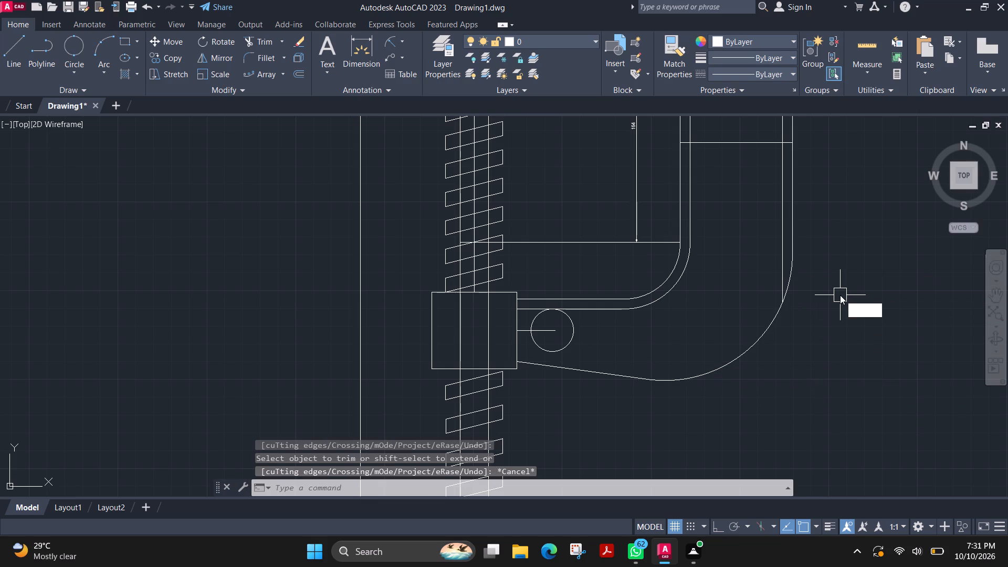
pyautogui.press('Return')
pyautogui.press('Return')
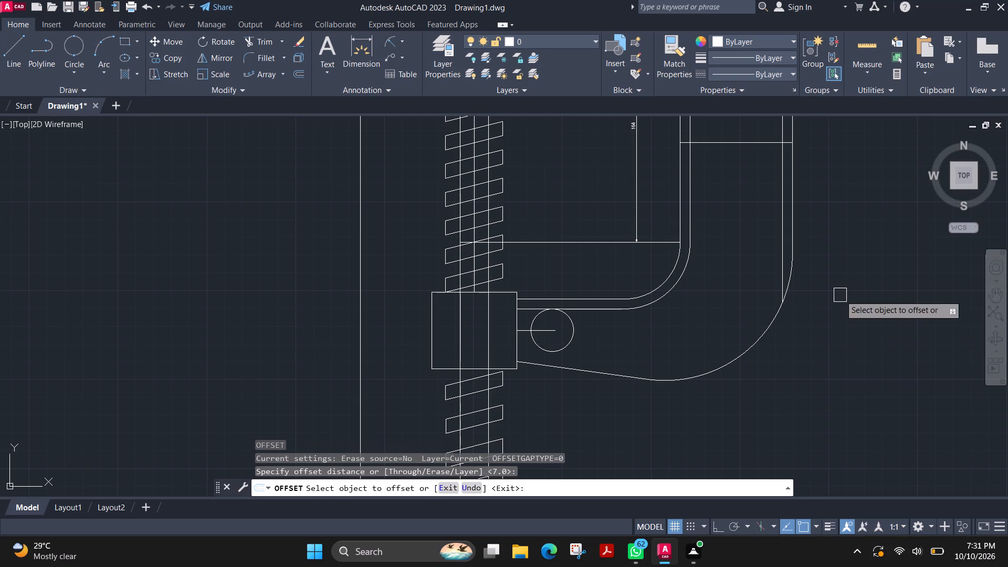
pyautogui.click(781, 316)
pyautogui.click(754, 313)
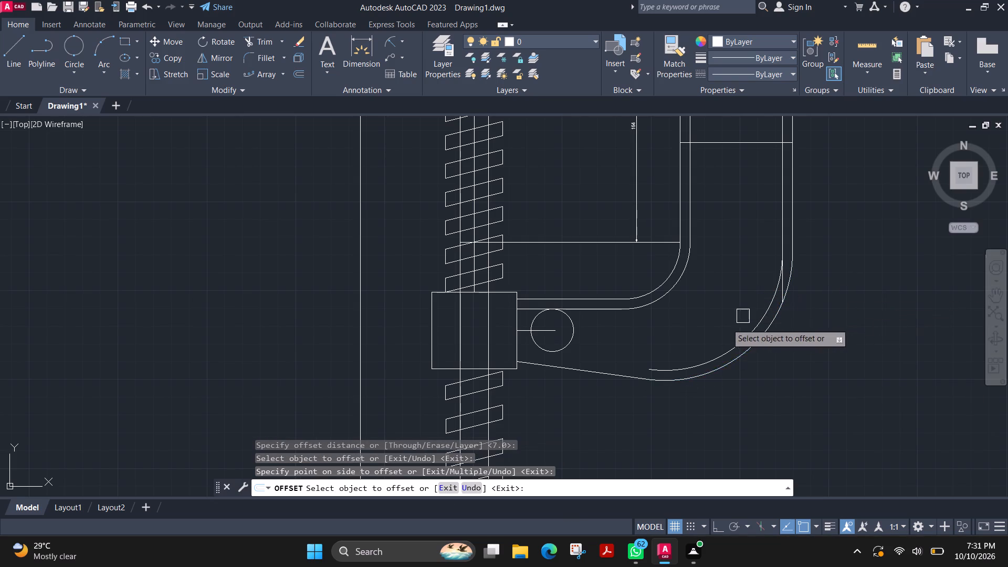
pyautogui.click(605, 372)
pyautogui.click(610, 359)
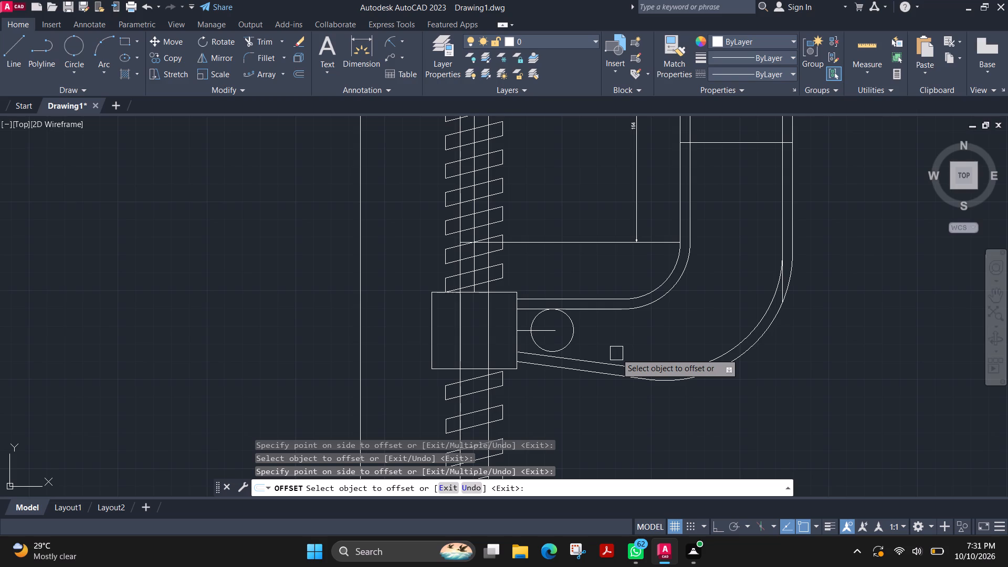
pyautogui.press('Escape')
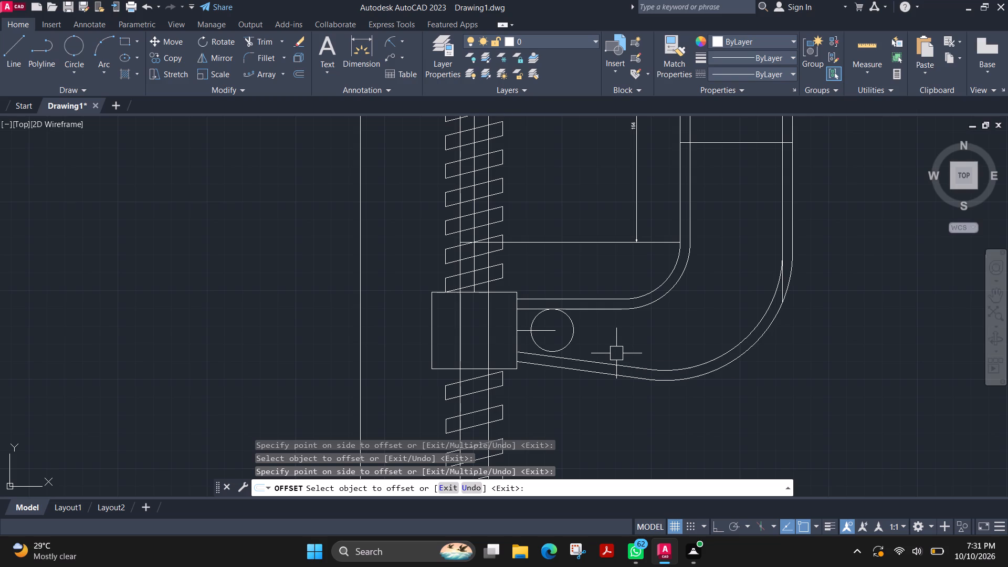
# Erase the circle between the two lower arms and the long horizontal line running to its centre.
pyautogui.scroll(1, 571, 353)
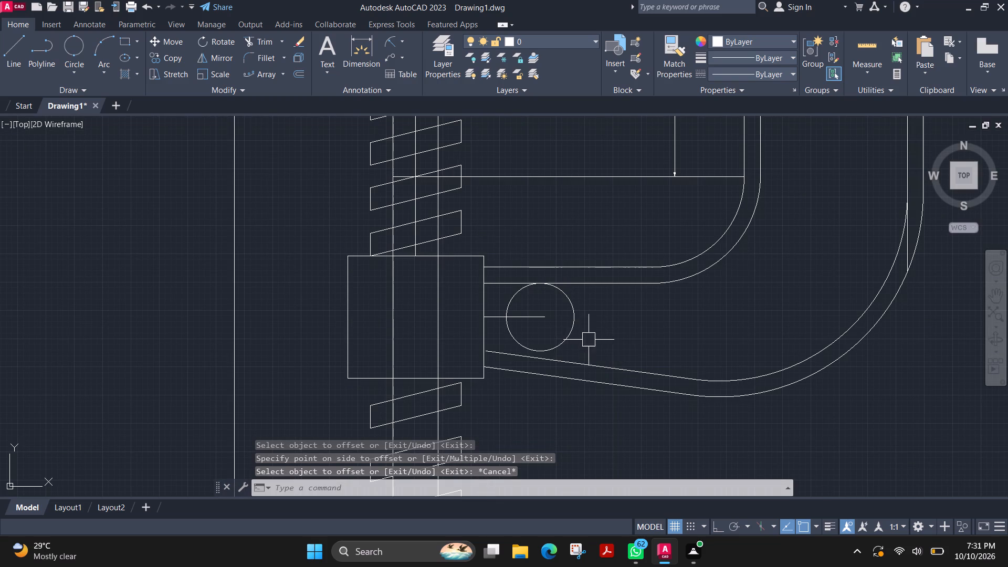
pyautogui.click(590, 339)
pyautogui.click(552, 328)
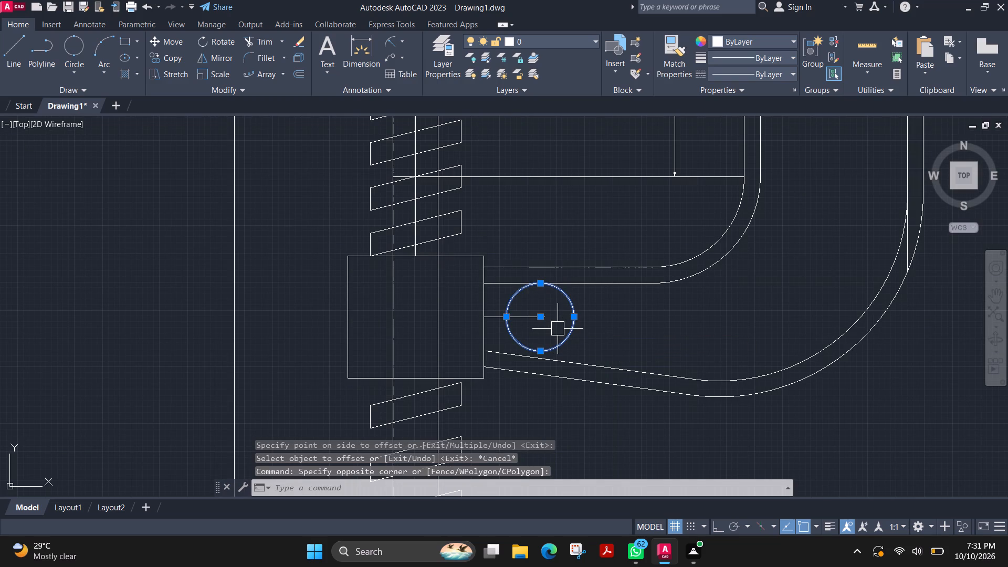
pyautogui.press('Delete')
pyautogui.click(535, 321)
pyautogui.press('Delete')
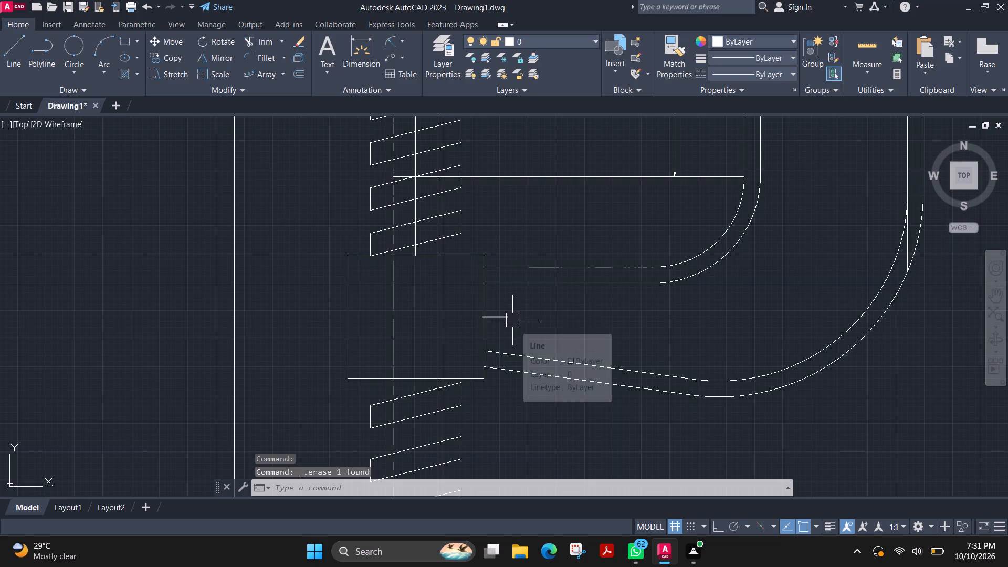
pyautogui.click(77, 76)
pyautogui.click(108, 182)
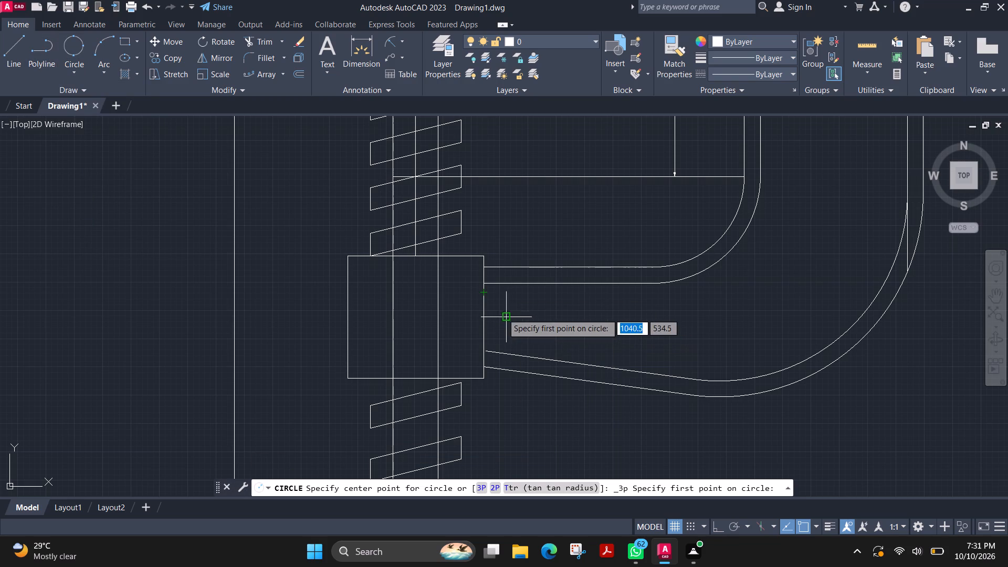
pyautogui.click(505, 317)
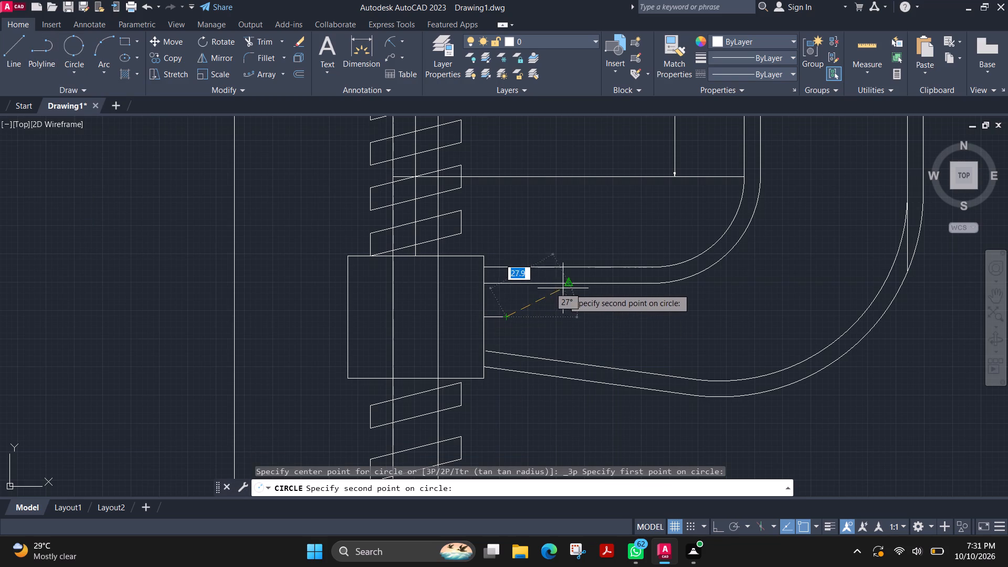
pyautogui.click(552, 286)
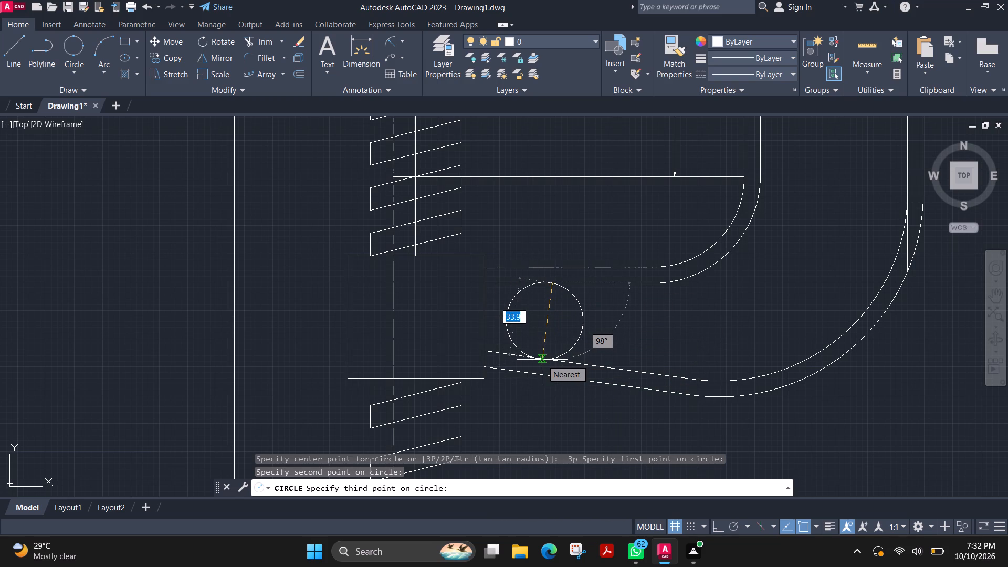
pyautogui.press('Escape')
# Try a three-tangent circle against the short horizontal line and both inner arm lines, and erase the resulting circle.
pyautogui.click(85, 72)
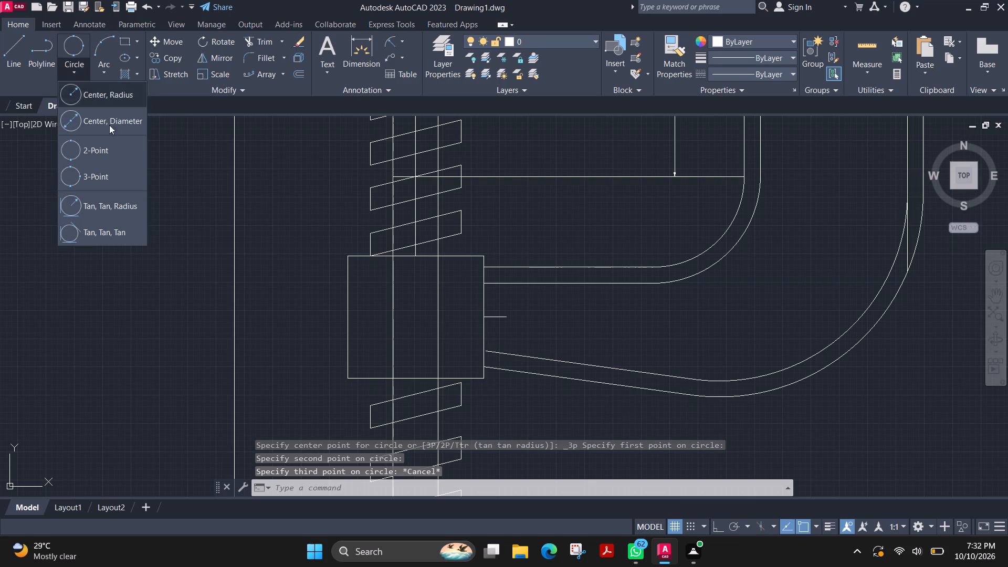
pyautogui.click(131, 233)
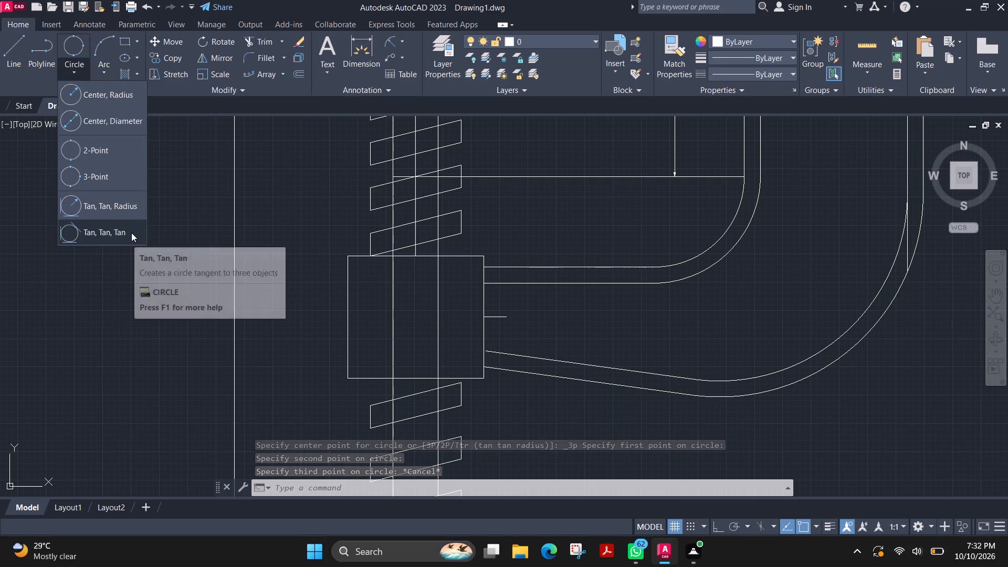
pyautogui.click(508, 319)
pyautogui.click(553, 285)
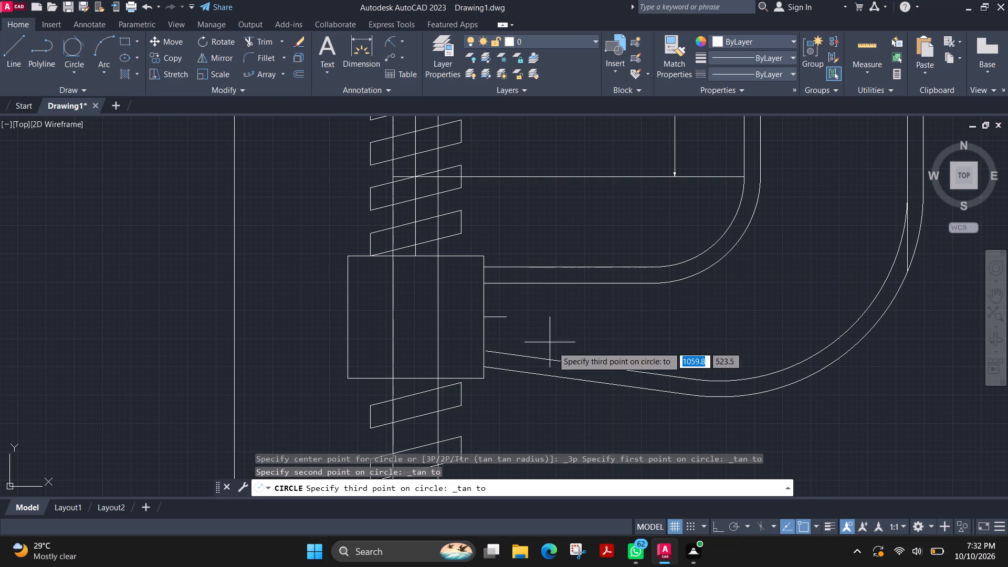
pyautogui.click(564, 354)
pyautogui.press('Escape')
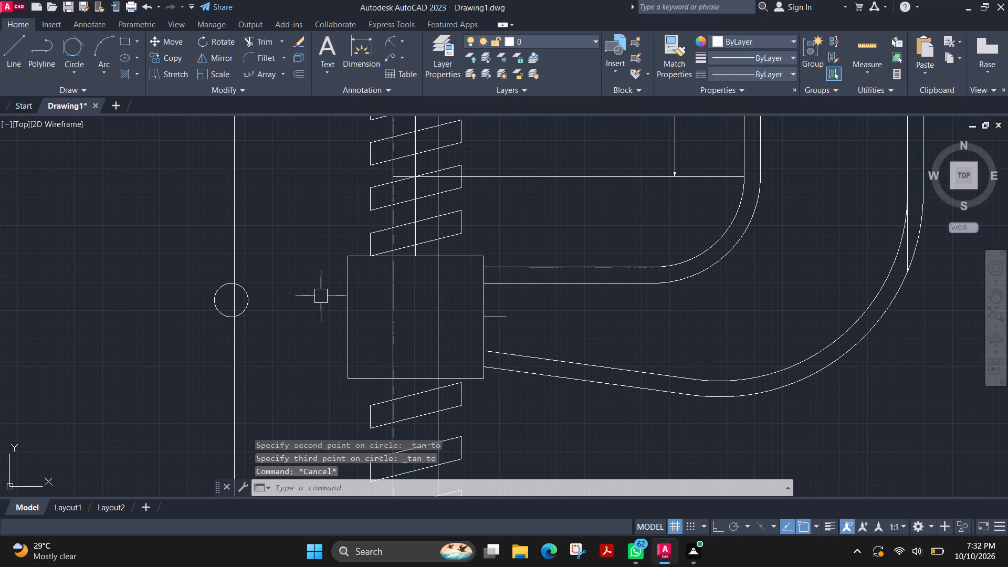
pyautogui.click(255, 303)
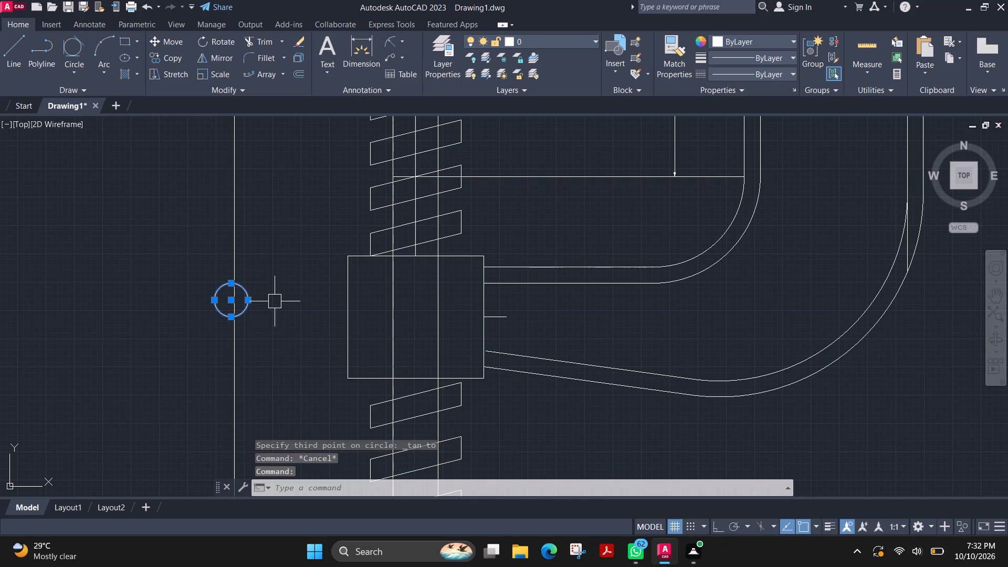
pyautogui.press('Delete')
# Erase the short horizontal line projecting from the block between the arms.
pyautogui.click(504, 321)
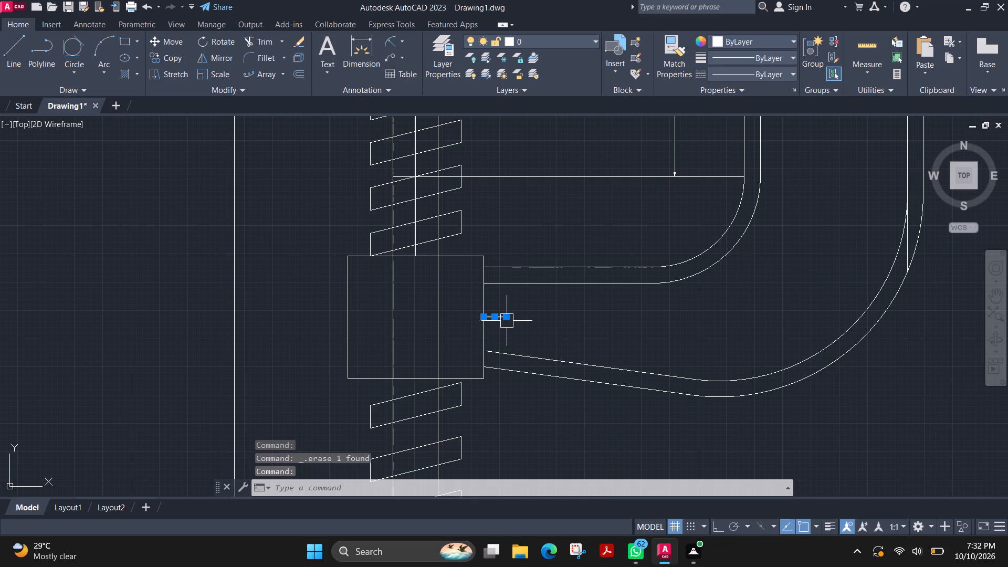
pyautogui.press('Delete')
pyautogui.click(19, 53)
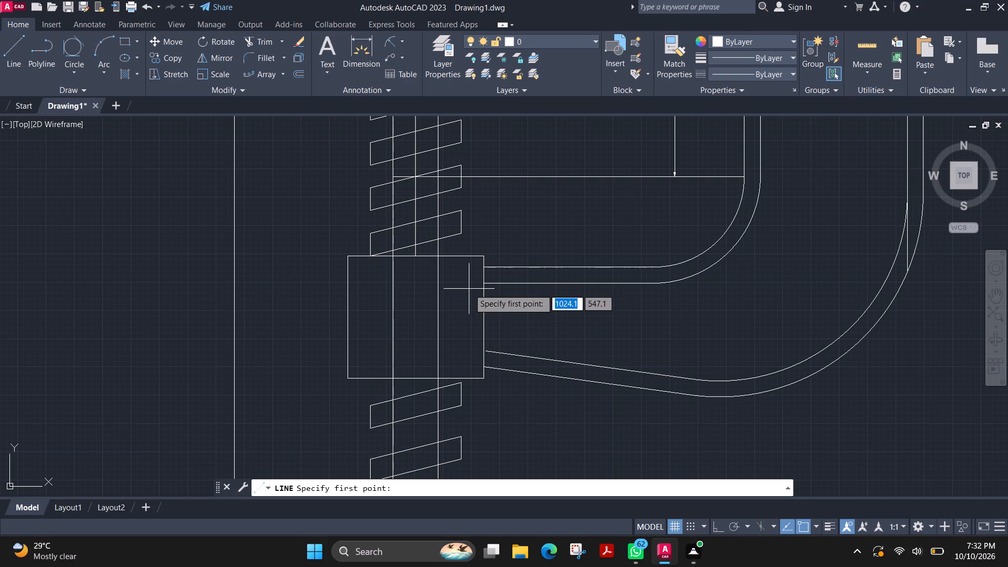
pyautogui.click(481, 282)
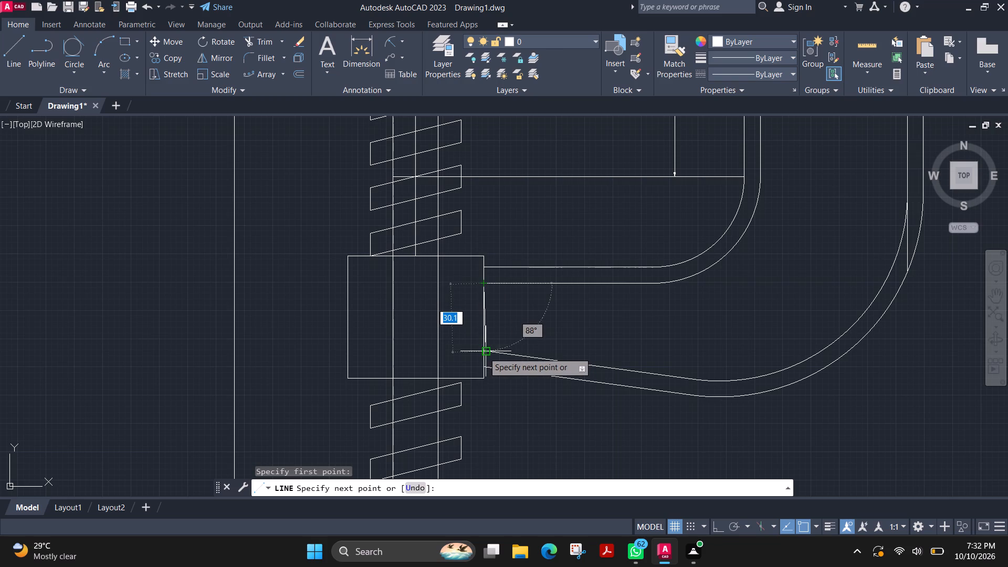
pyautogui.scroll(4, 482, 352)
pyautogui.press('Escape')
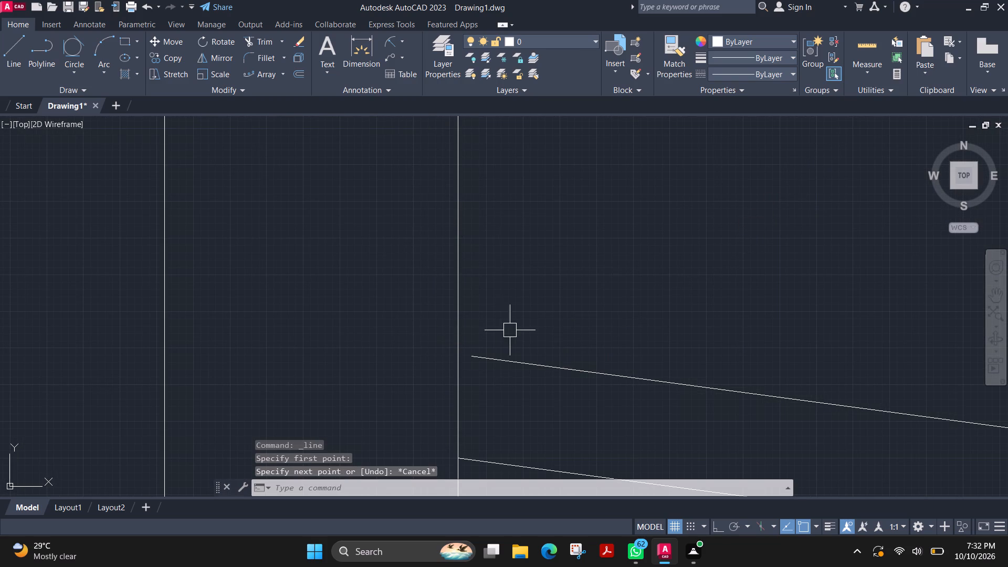
# Extend the inner sloped line to the block's vertical edge.
pyautogui.write('ex')
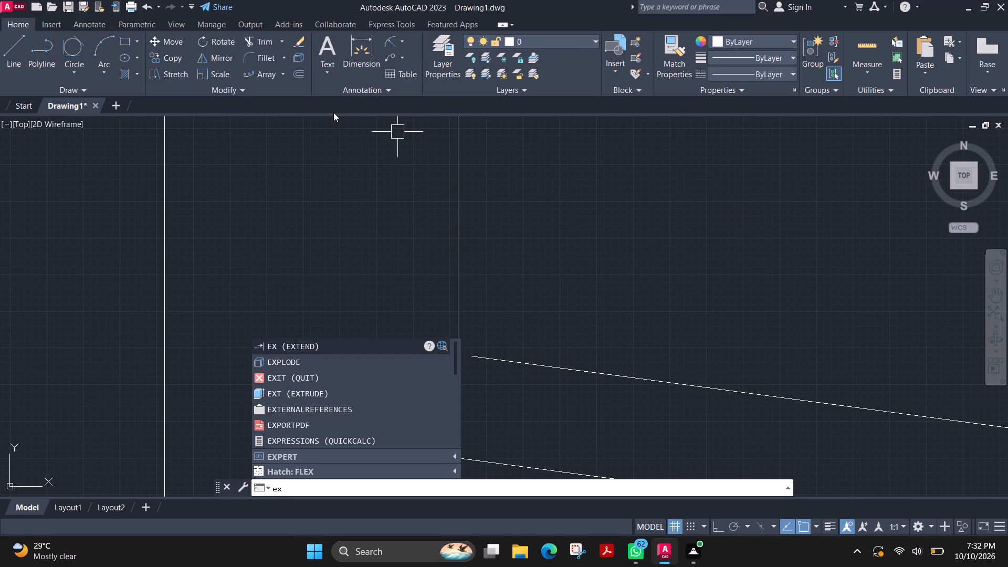
pyautogui.press('Return')
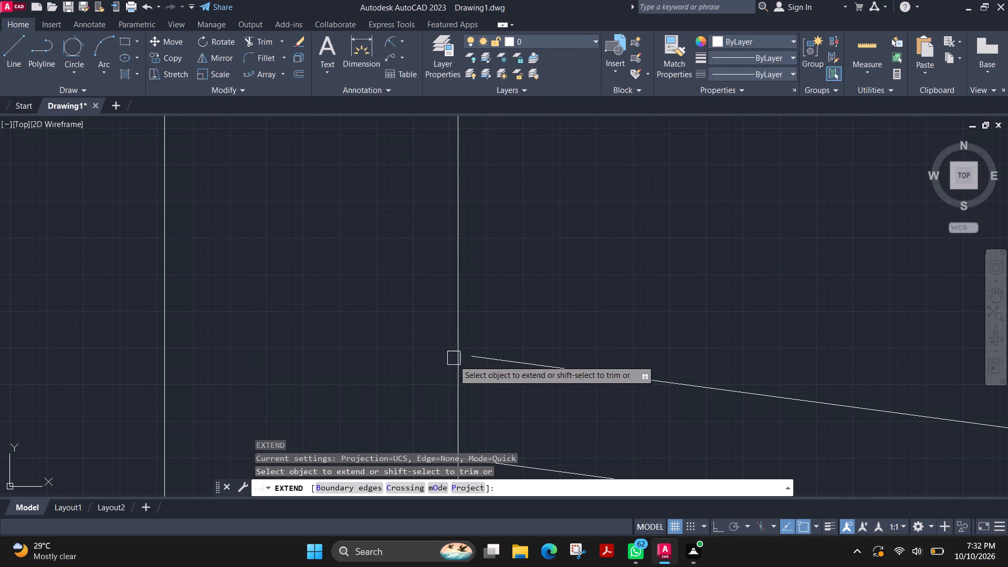
pyautogui.click(478, 355)
pyautogui.press('Escape')
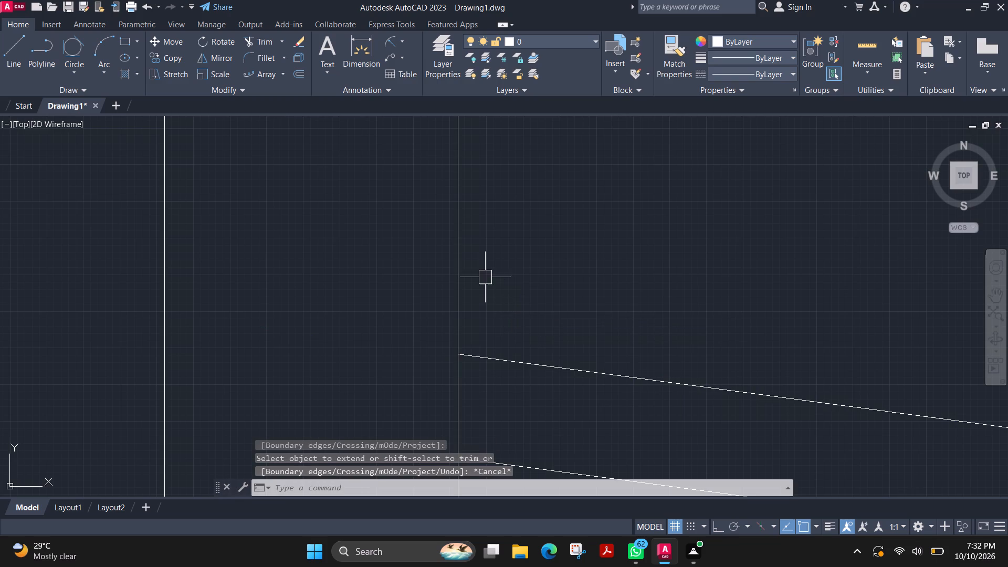
# Draw a closed line outline between the inner arm lines' ends, along the block edge and about 4.7 into the block, about 30 high.
pyautogui.scroll(-2, 484, 276)
pyautogui.scroll(2, 484, 276)
pyautogui.scroll(-1, 484, 276)
pyautogui.moveTo(484, 230); pyautogui.dragTo(437, 316, button='middle')
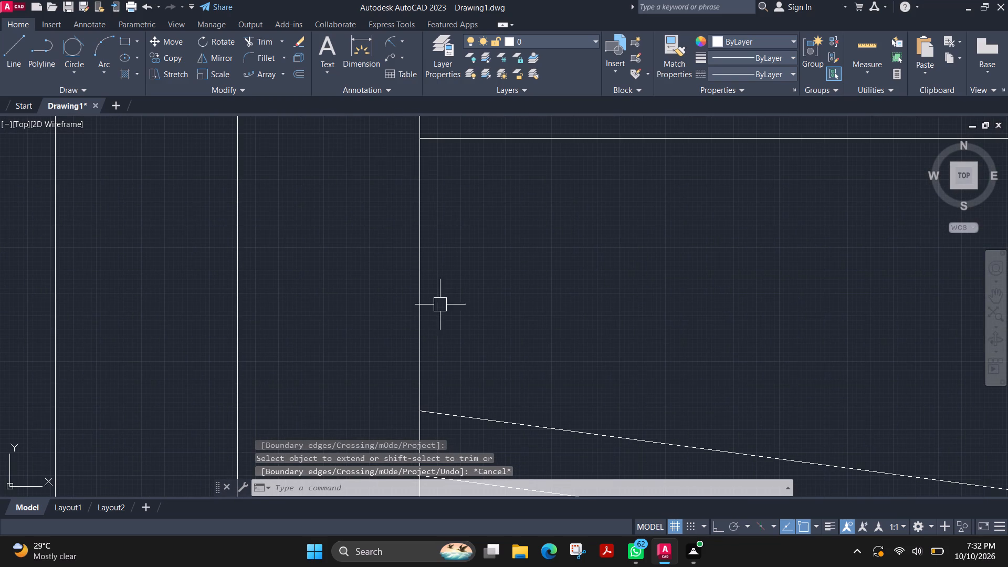
pyautogui.click(12, 49)
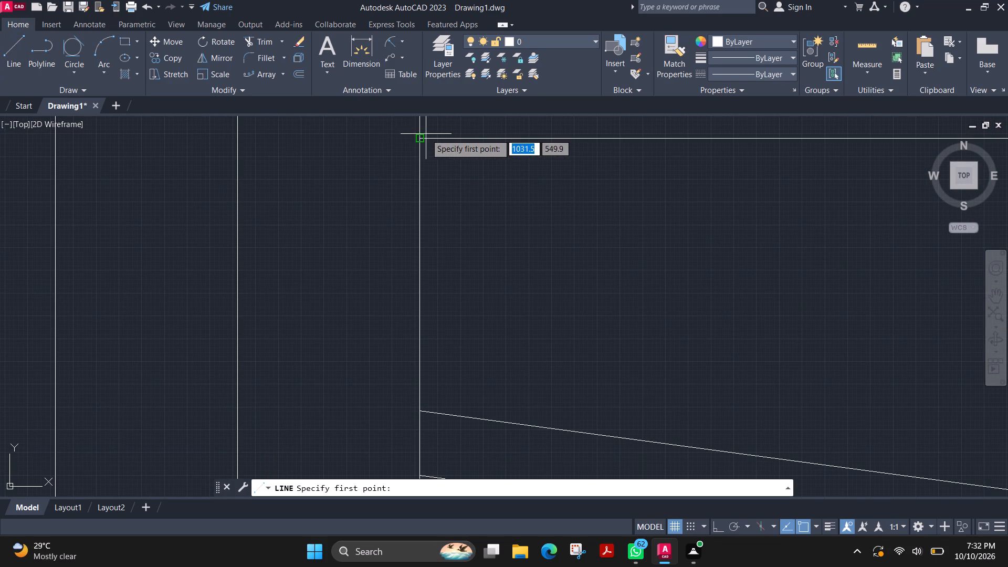
pyautogui.click(421, 138)
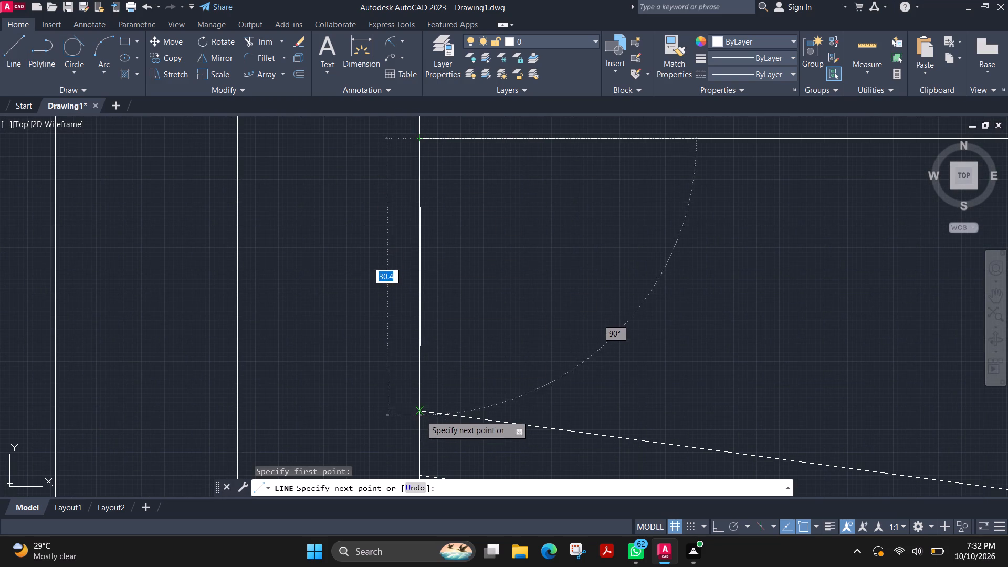
pyautogui.click(421, 413)
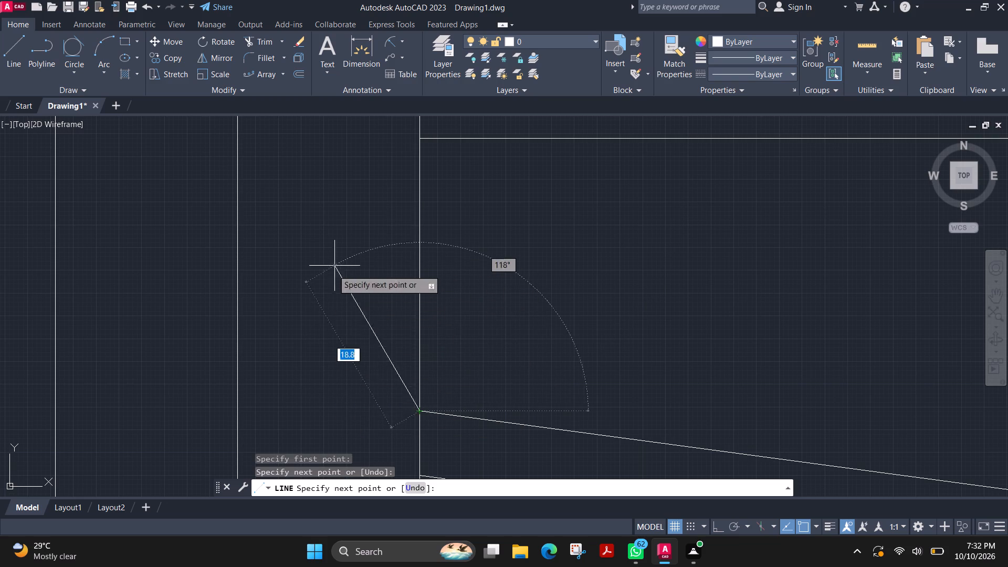
pyautogui.click(376, 409)
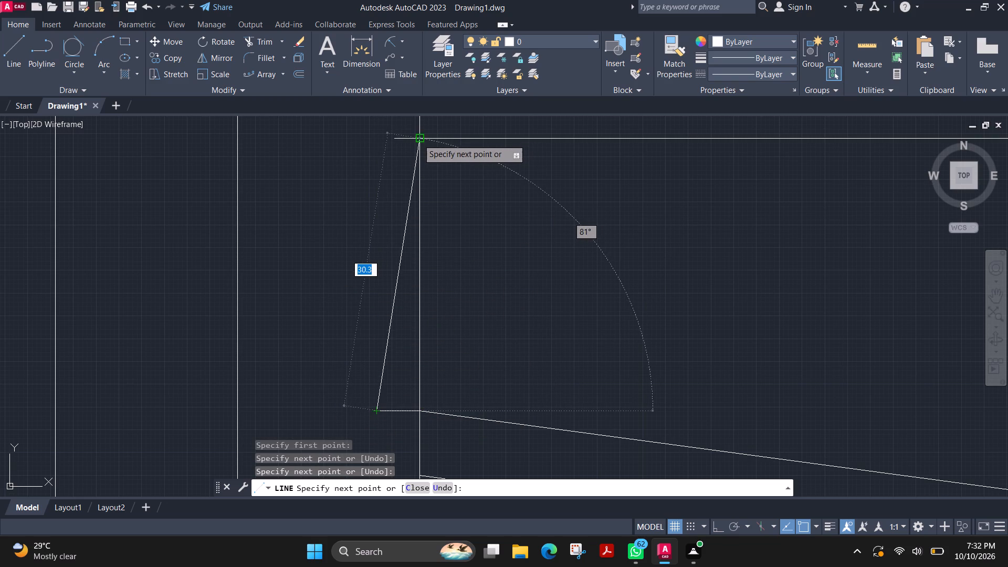
pyautogui.click(375, 141)
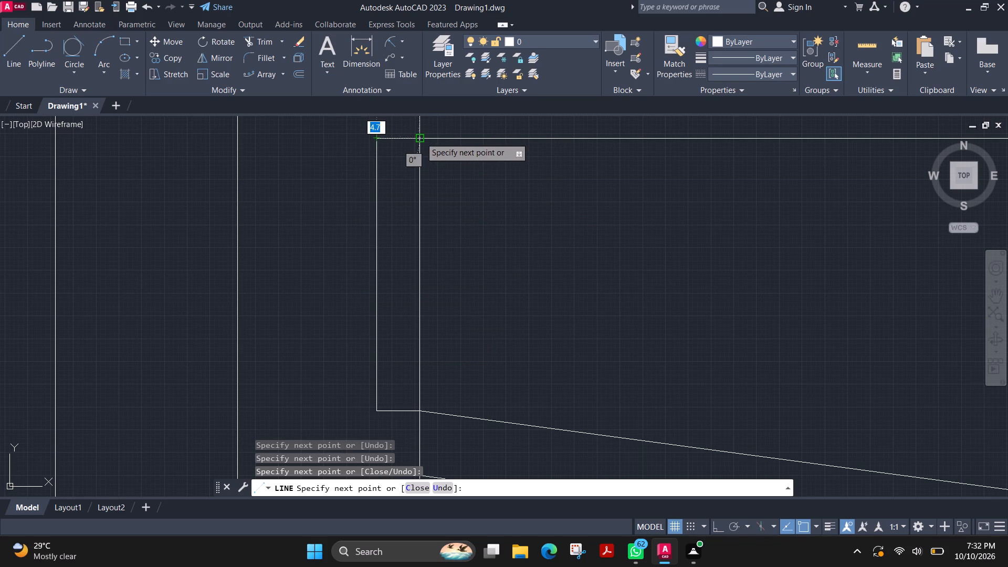
pyautogui.click(421, 138)
pyautogui.press('Escape')
pyautogui.press('c')
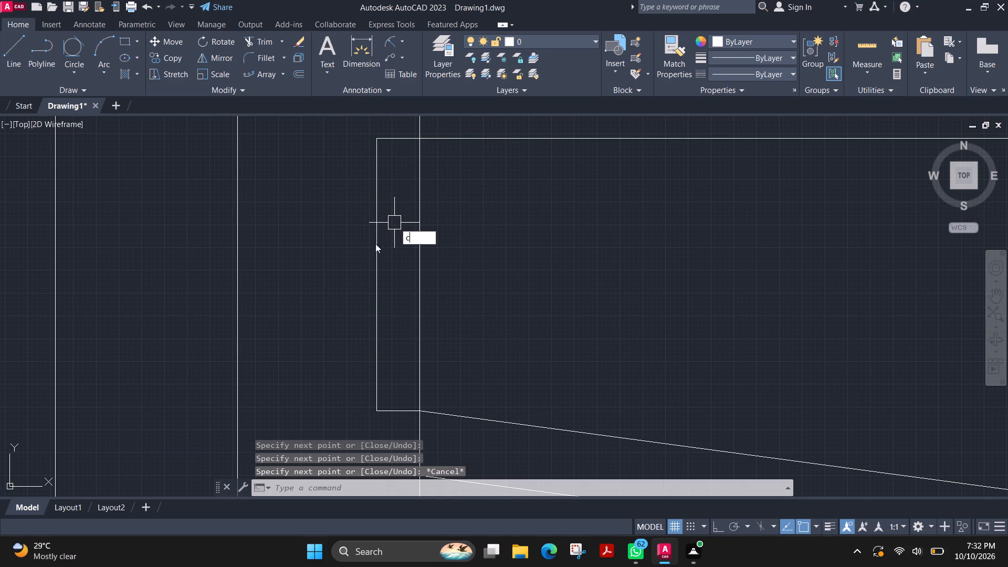
pyautogui.press('Escape')
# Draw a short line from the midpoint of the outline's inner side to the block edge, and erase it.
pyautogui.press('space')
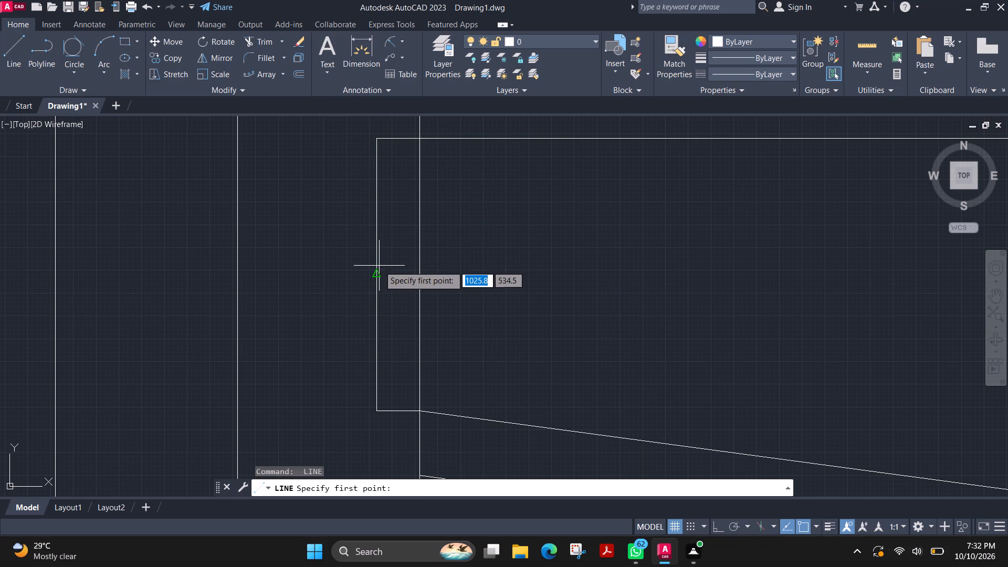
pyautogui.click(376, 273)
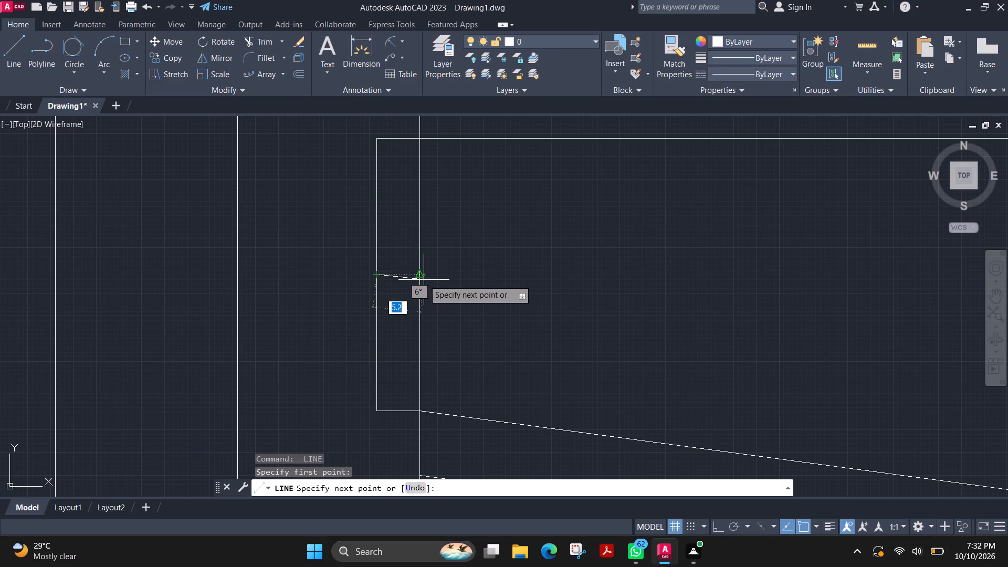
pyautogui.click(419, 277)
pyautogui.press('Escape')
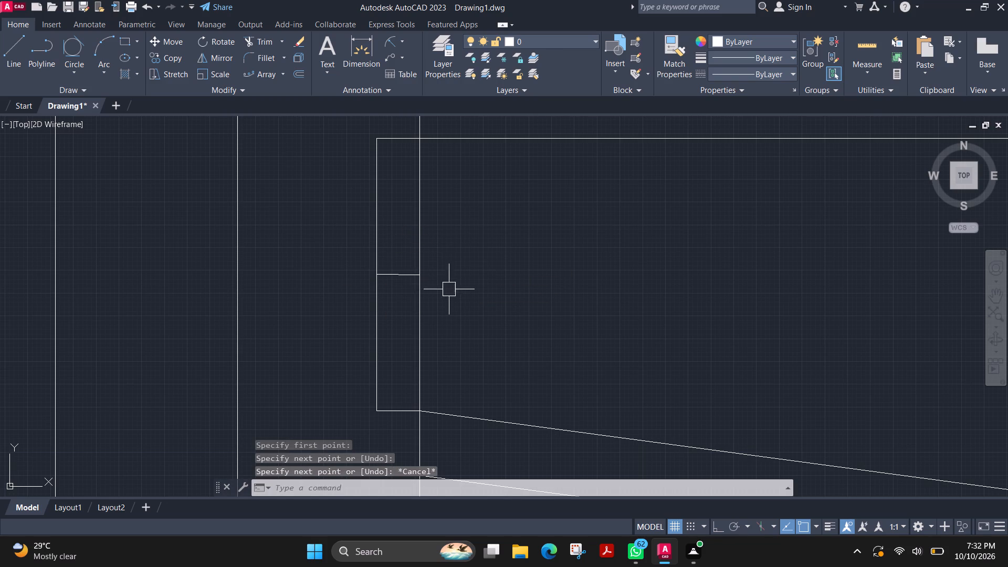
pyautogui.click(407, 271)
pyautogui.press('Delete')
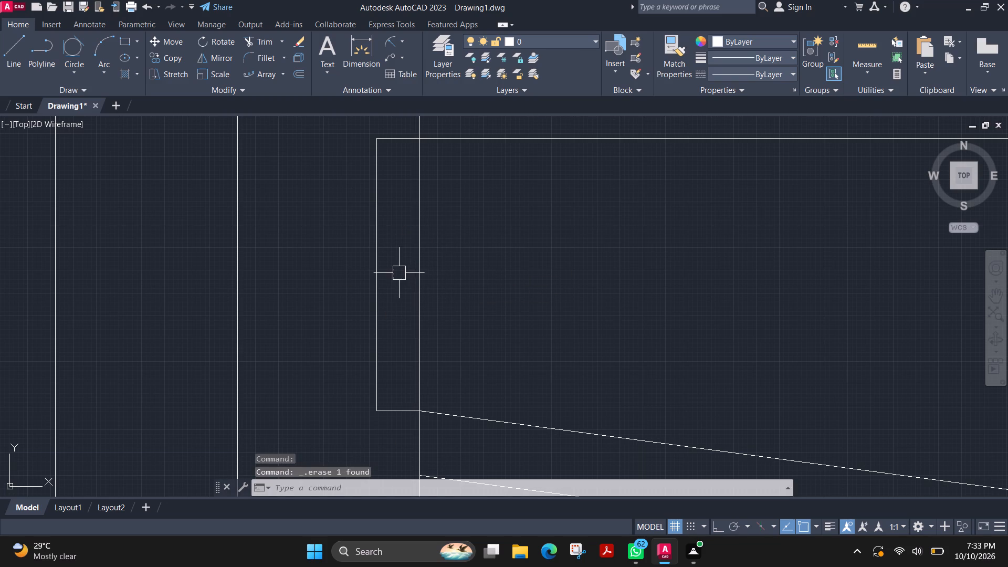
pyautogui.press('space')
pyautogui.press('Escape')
# Draw a horizontal line about 12 long from the midpoint of the outline's inner vertical side, across the block edge.
pyautogui.click(18, 67)
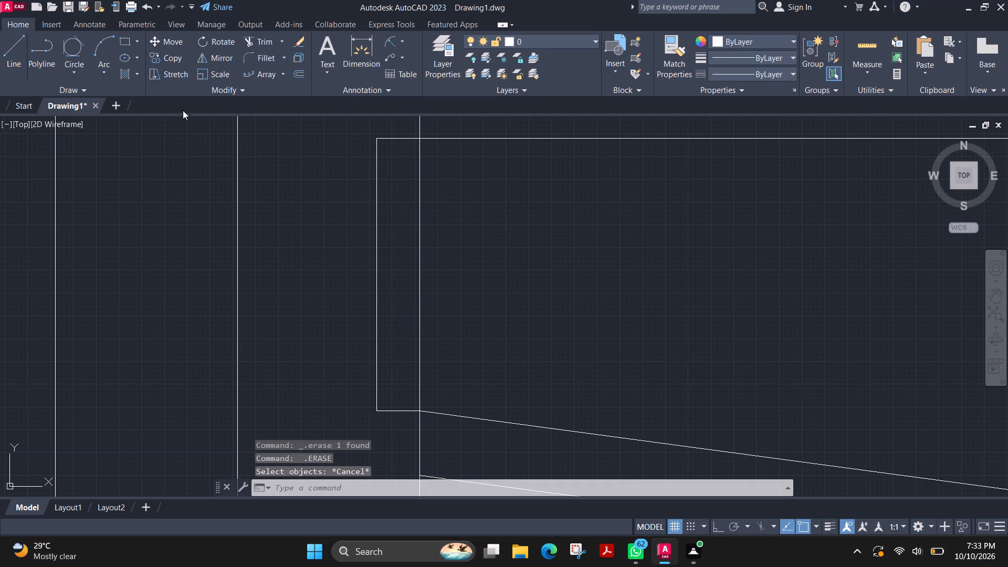
pyautogui.click(377, 276)
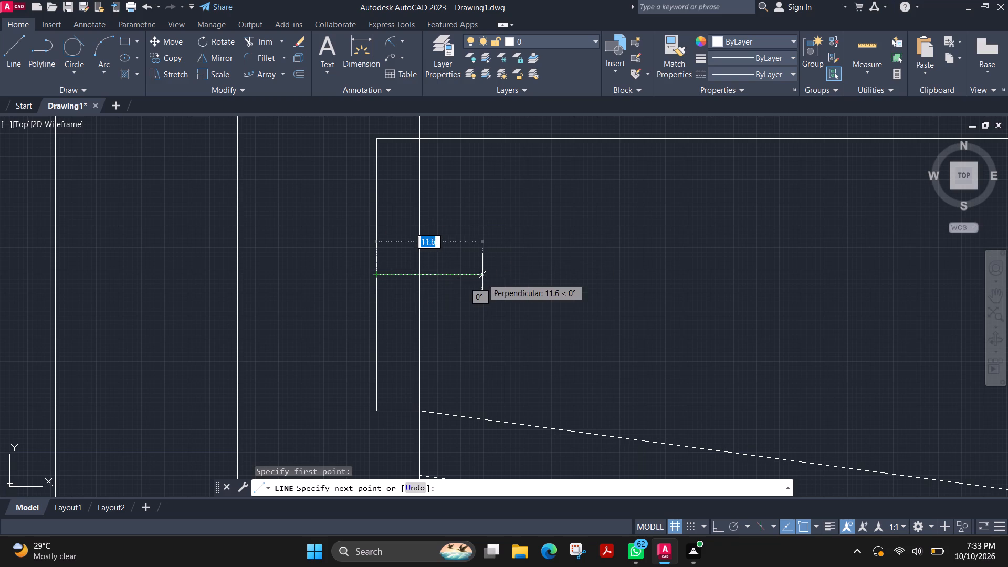
pyautogui.click(484, 281)
pyautogui.press('Escape')
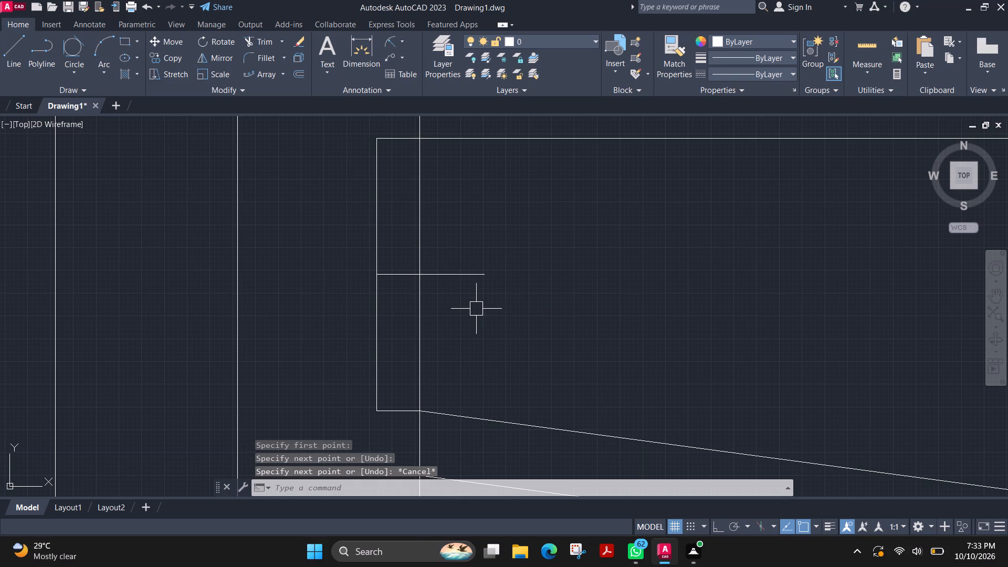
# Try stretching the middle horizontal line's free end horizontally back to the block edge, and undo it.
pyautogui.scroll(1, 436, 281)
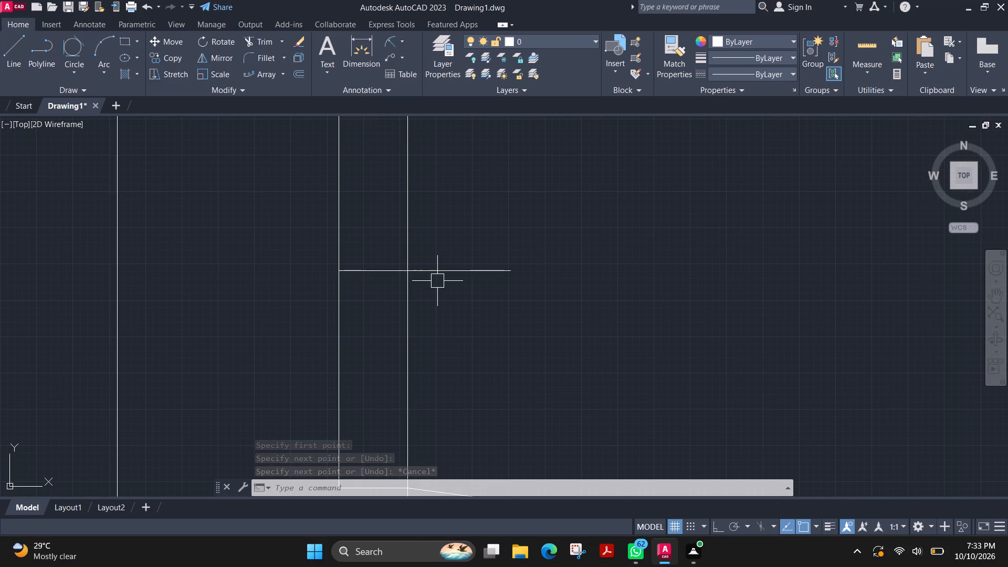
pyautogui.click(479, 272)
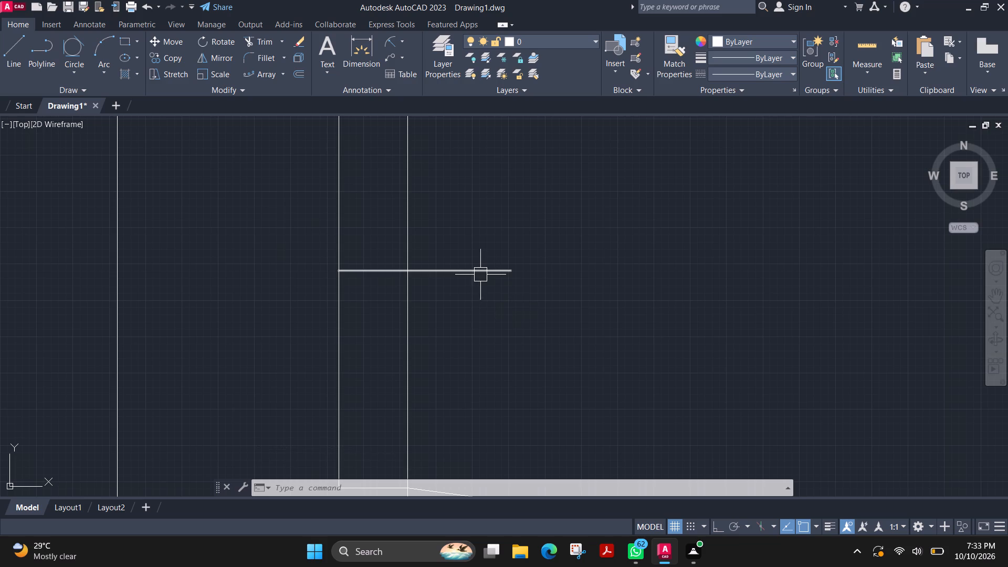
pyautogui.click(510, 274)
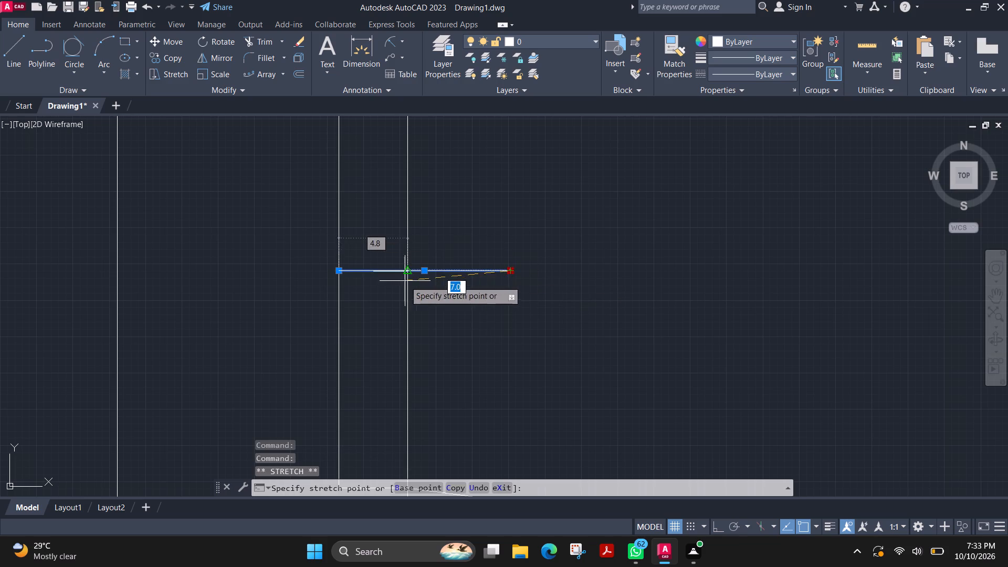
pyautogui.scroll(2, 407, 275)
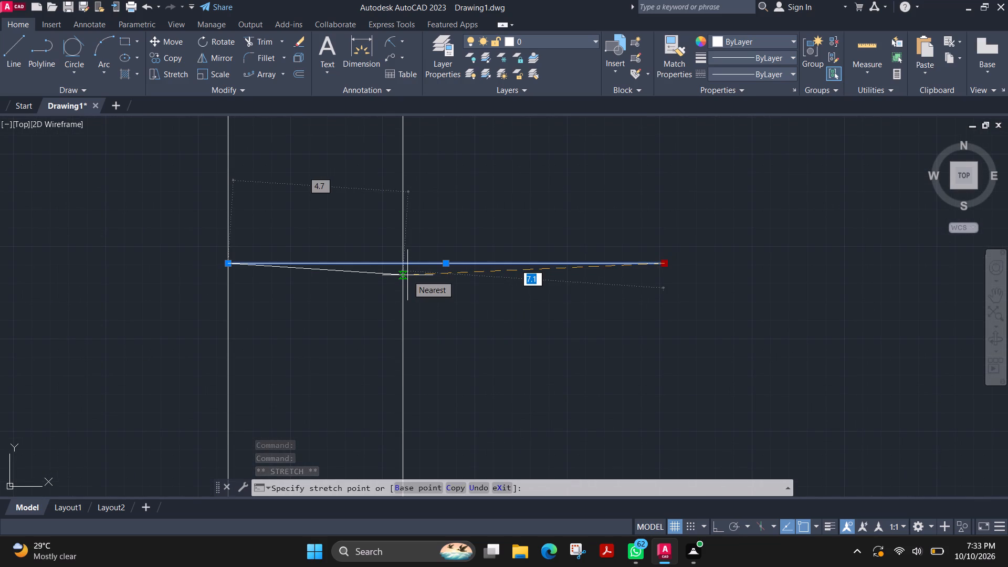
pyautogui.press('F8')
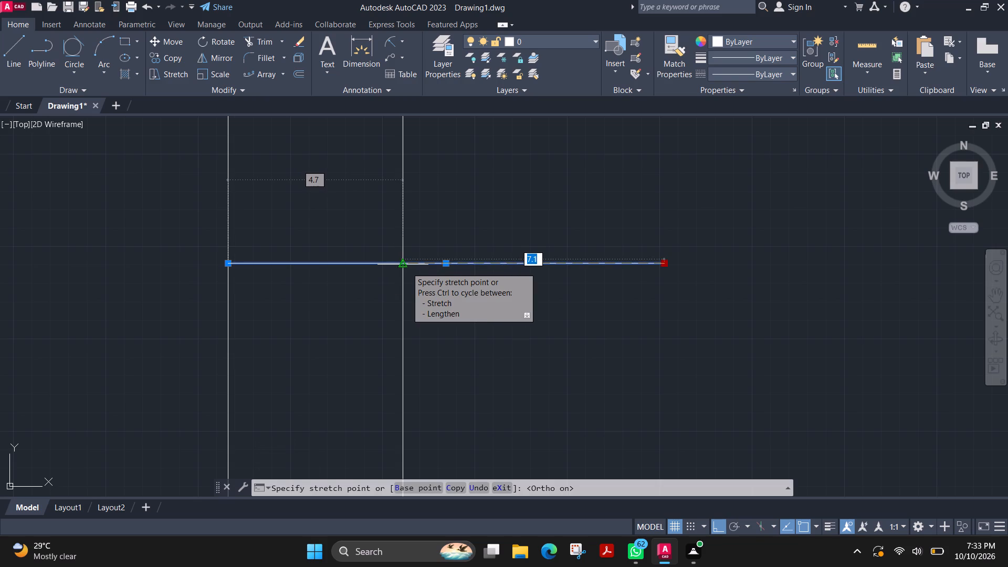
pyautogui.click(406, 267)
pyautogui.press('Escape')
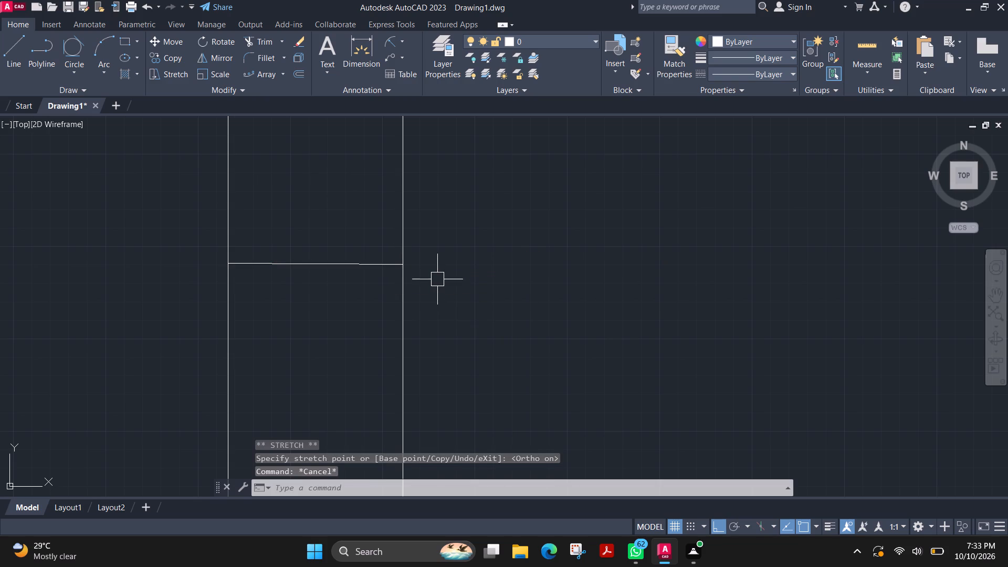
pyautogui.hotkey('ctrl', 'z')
# Draw a 10-long horizontal line outward from where the middle line meets the block edge, ending with a short vertical line upward.
pyautogui.click(2, 63)
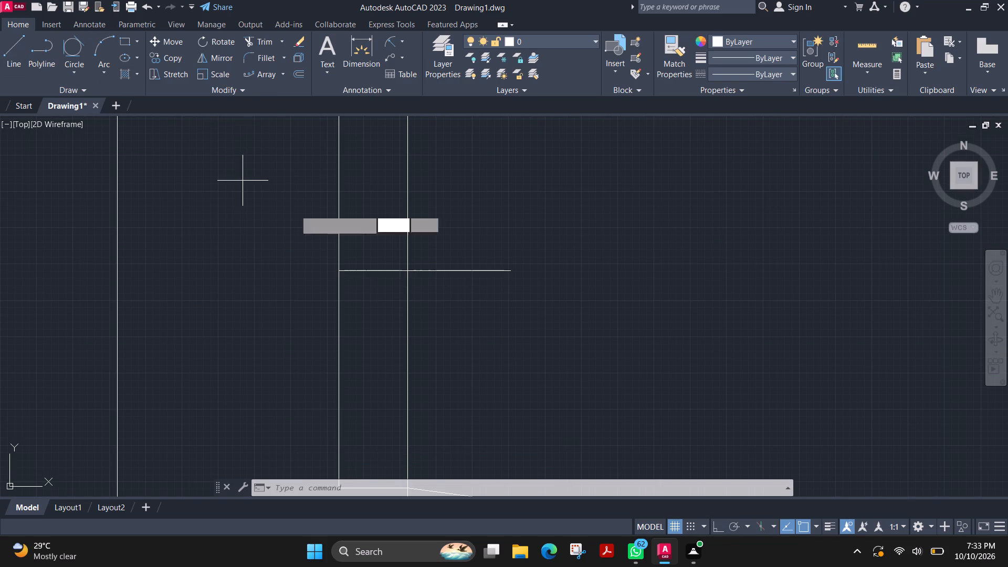
pyautogui.click(407, 269)
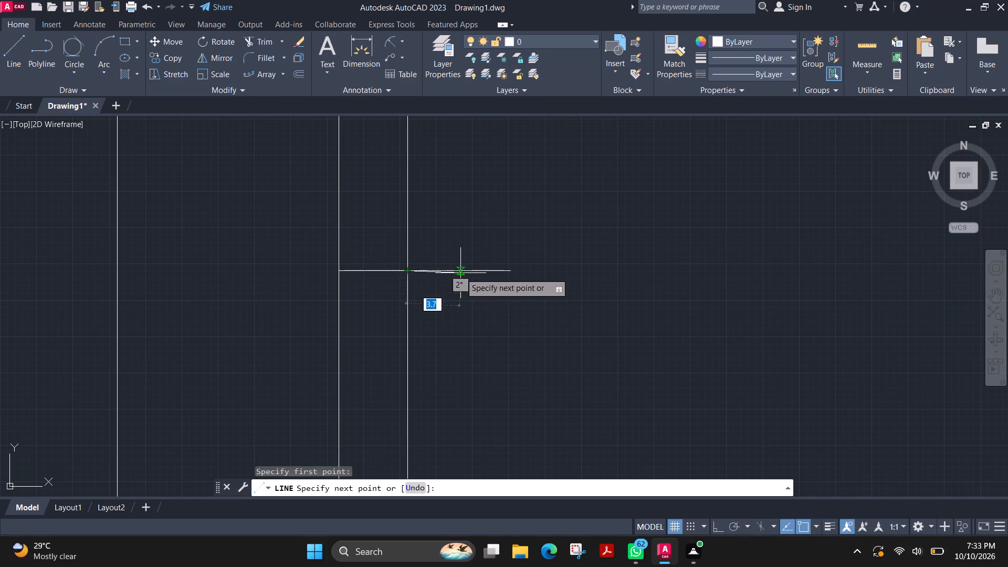
pyautogui.press('F8')
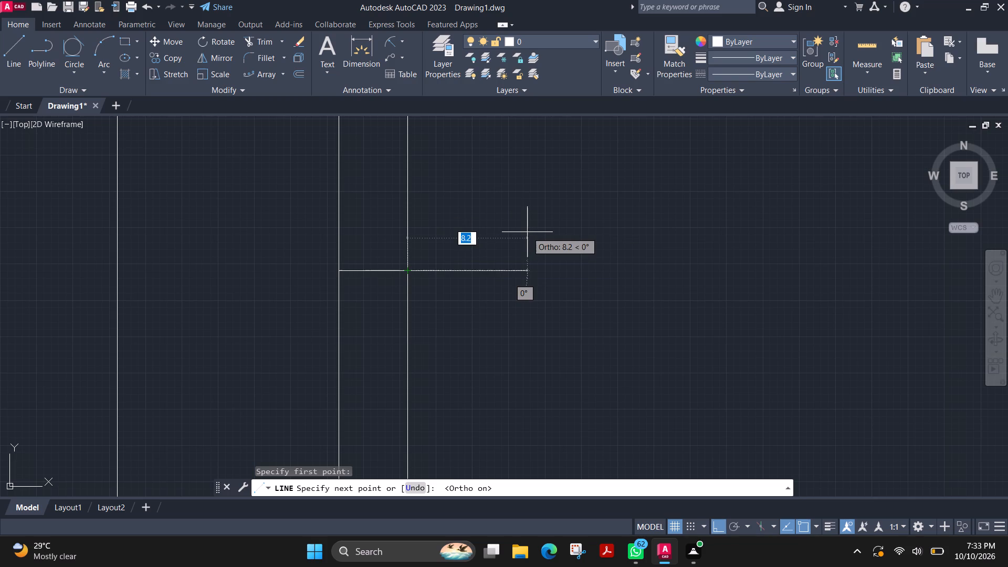
pyautogui.press('1')
pyautogui.press('0')
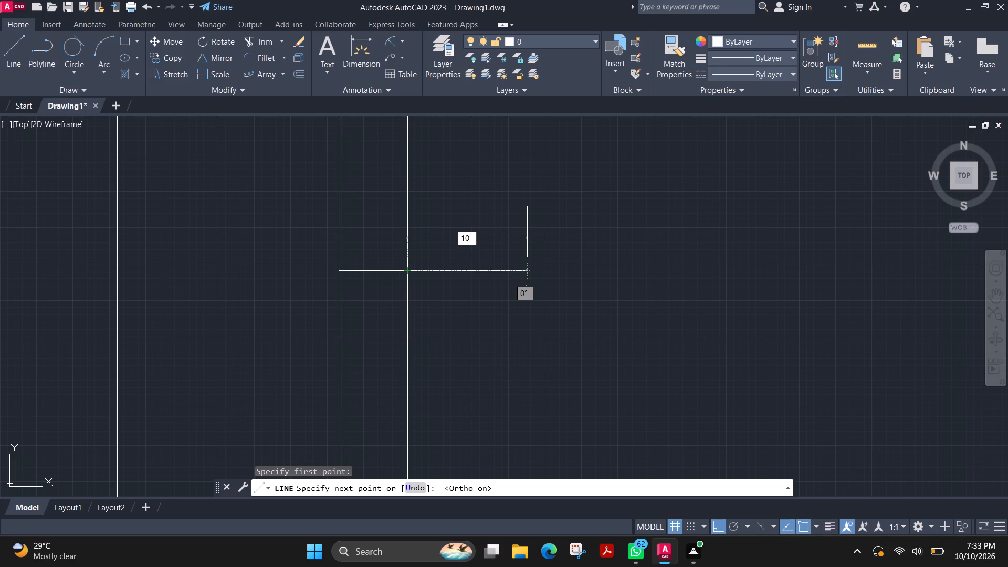
pyautogui.press('Return')
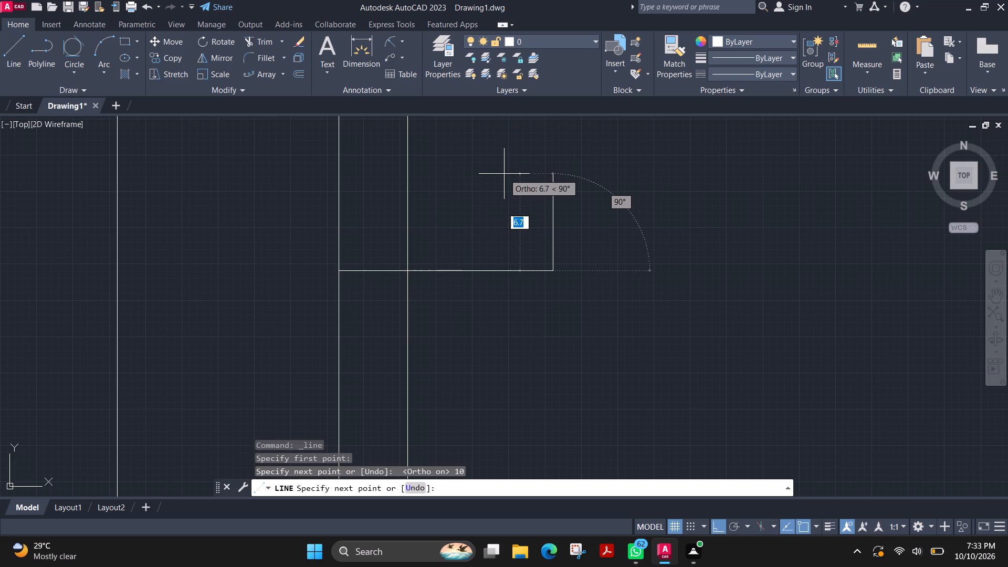
pyautogui.click(520, 201)
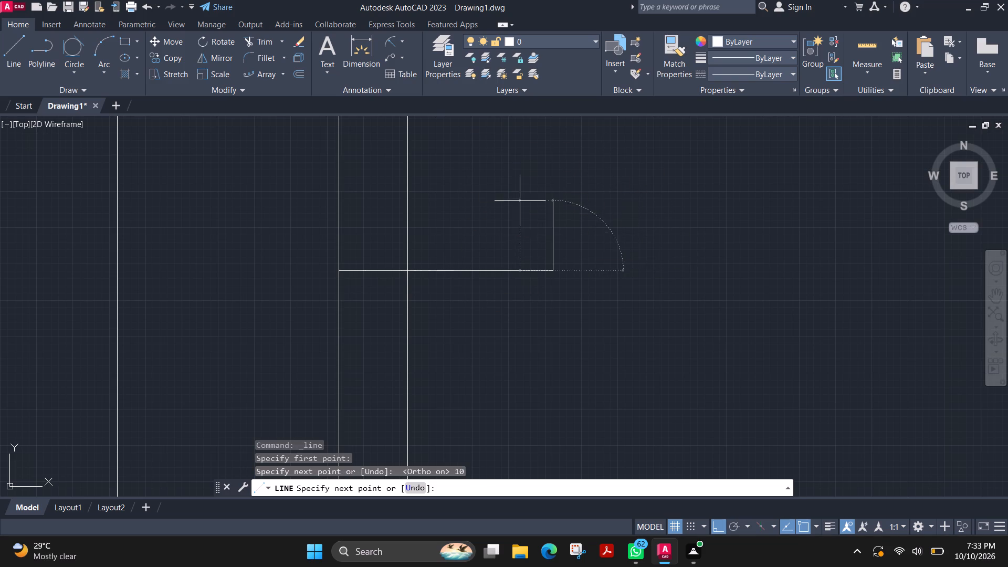
pyautogui.press('Escape')
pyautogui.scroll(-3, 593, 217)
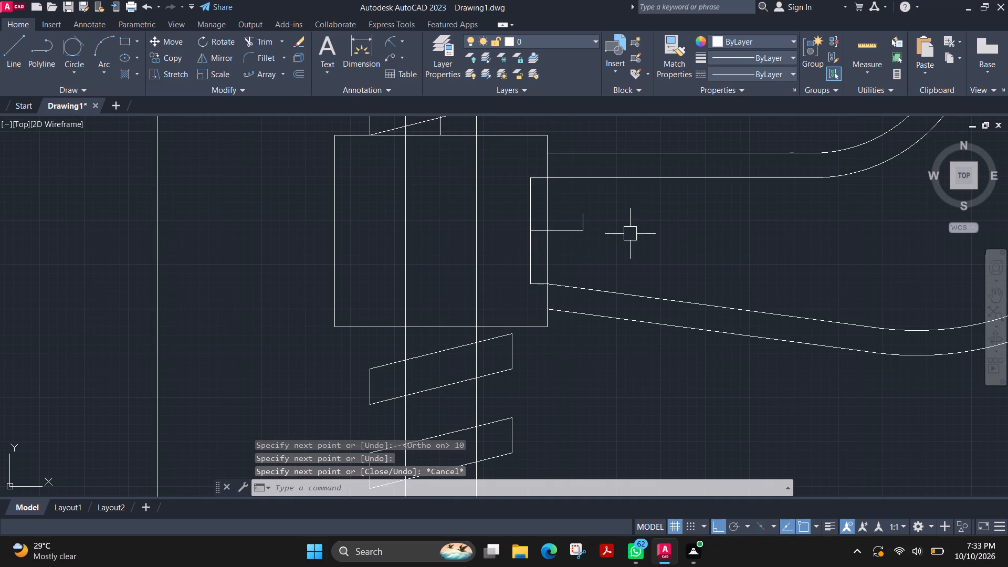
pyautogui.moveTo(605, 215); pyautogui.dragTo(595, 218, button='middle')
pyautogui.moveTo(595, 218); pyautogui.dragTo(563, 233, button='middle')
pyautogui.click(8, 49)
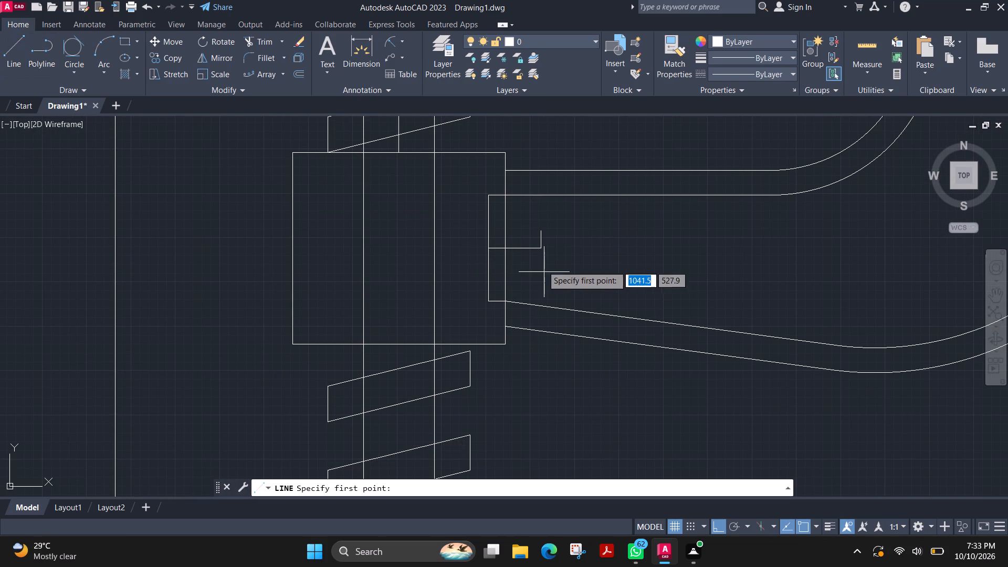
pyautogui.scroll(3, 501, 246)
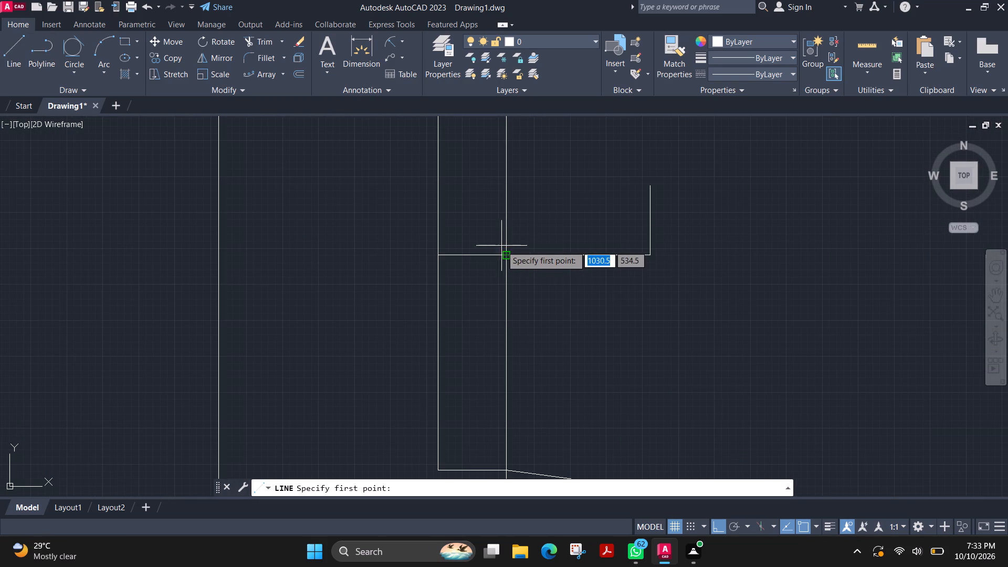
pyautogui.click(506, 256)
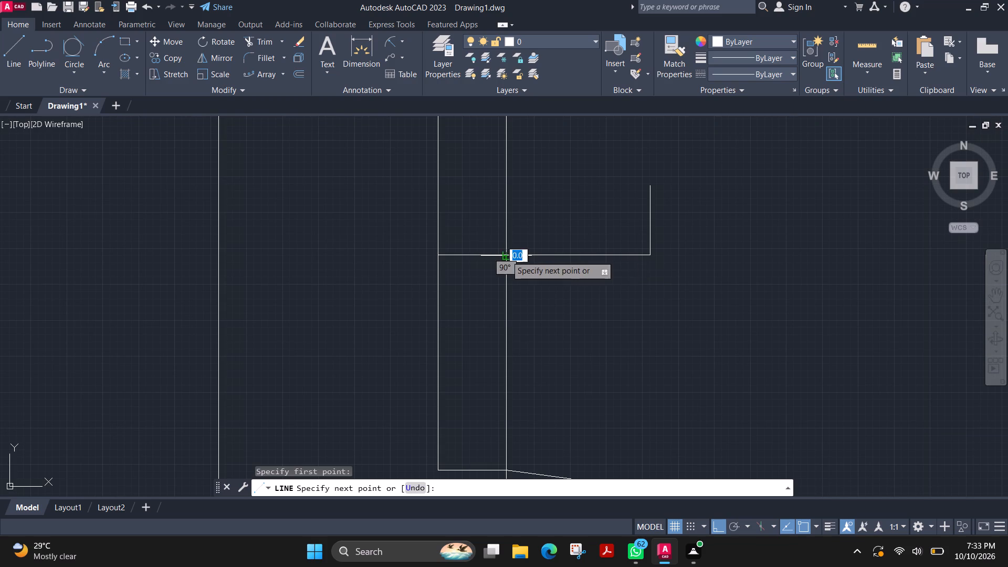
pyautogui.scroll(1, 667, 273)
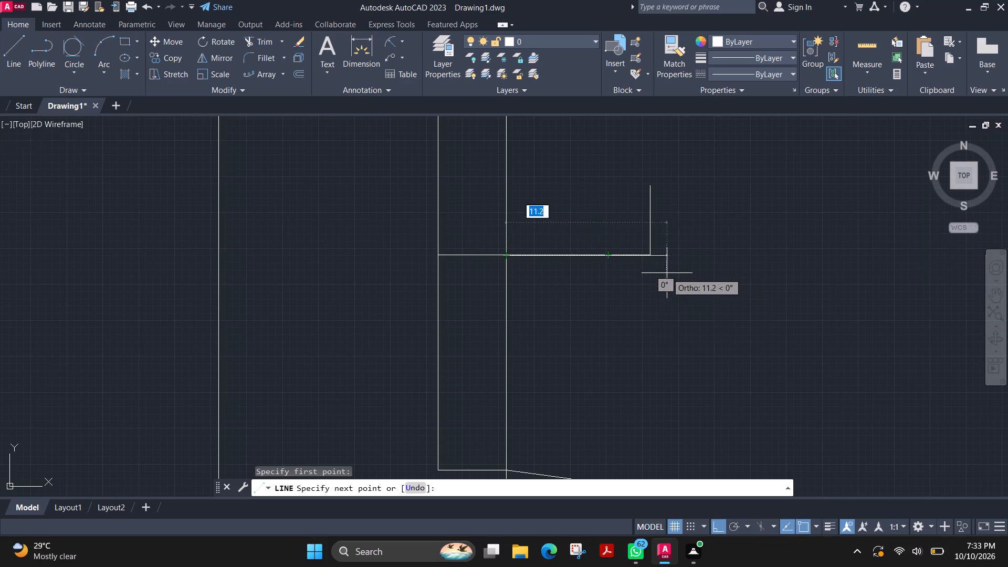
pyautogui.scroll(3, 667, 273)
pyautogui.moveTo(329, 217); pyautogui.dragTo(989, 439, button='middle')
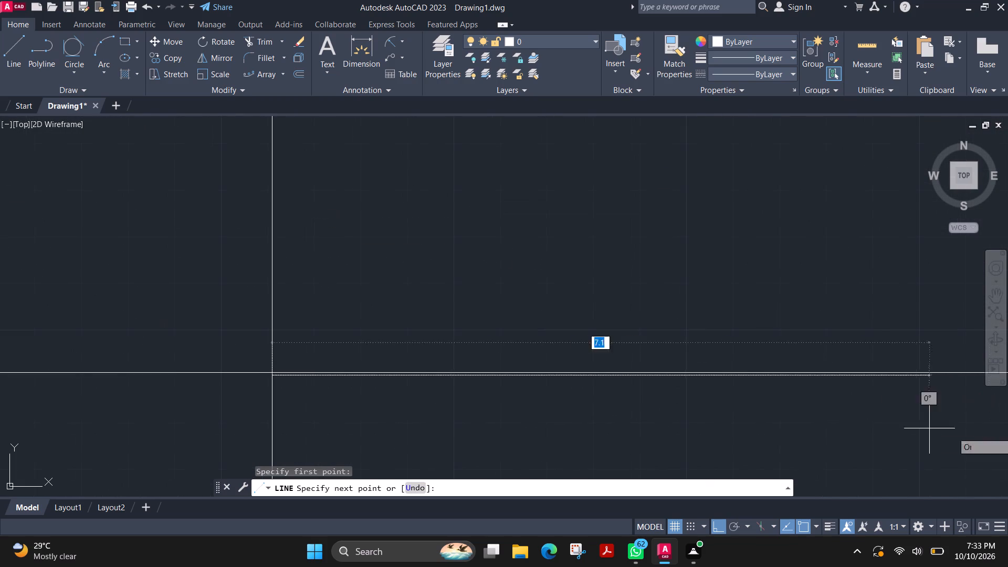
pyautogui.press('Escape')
# Erase one of the overlapping vertical lines along the block edge.
pyautogui.scroll(-2, 325, 357)
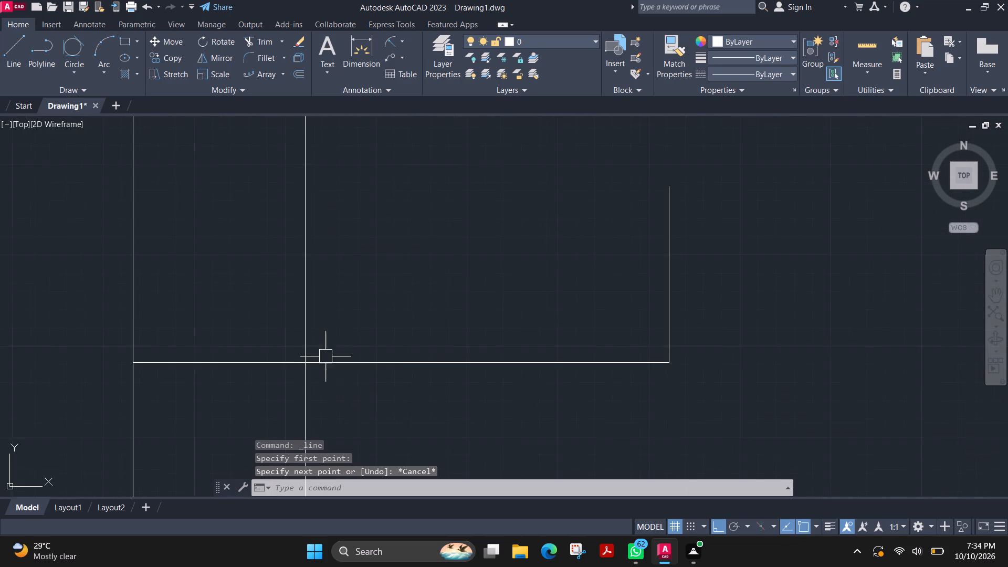
pyautogui.scroll(-1, 325, 356)
pyautogui.click(312, 287)
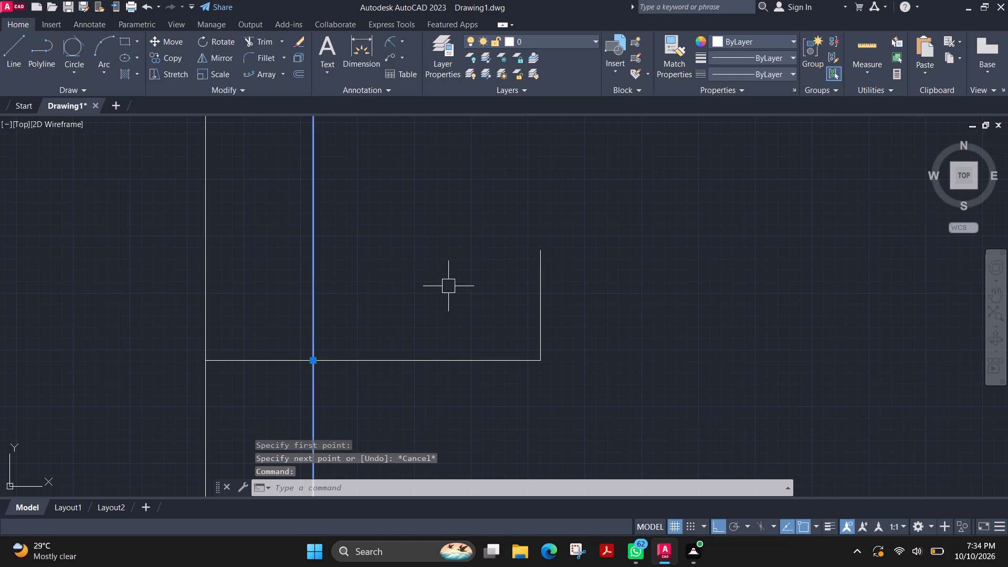
pyautogui.press('Delete')
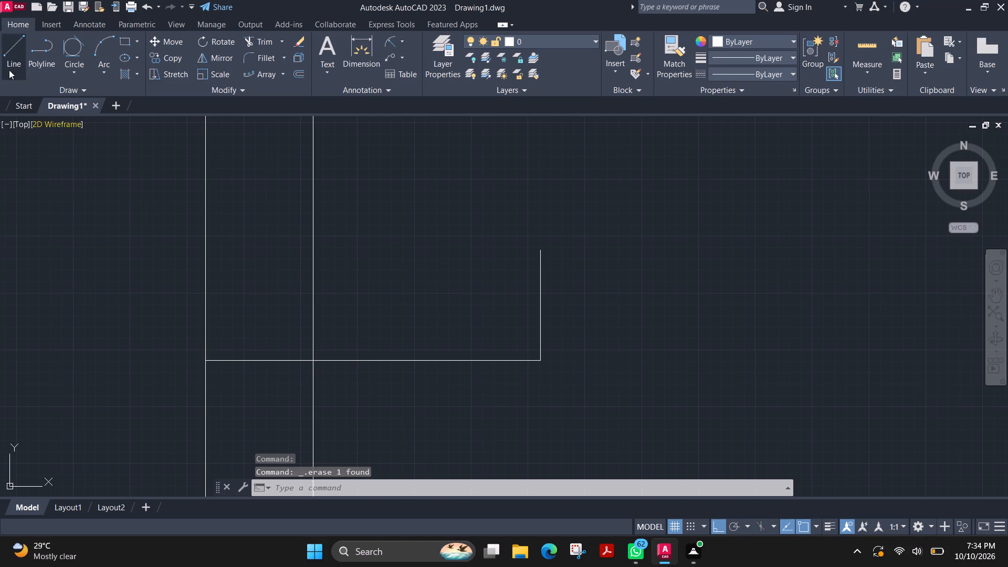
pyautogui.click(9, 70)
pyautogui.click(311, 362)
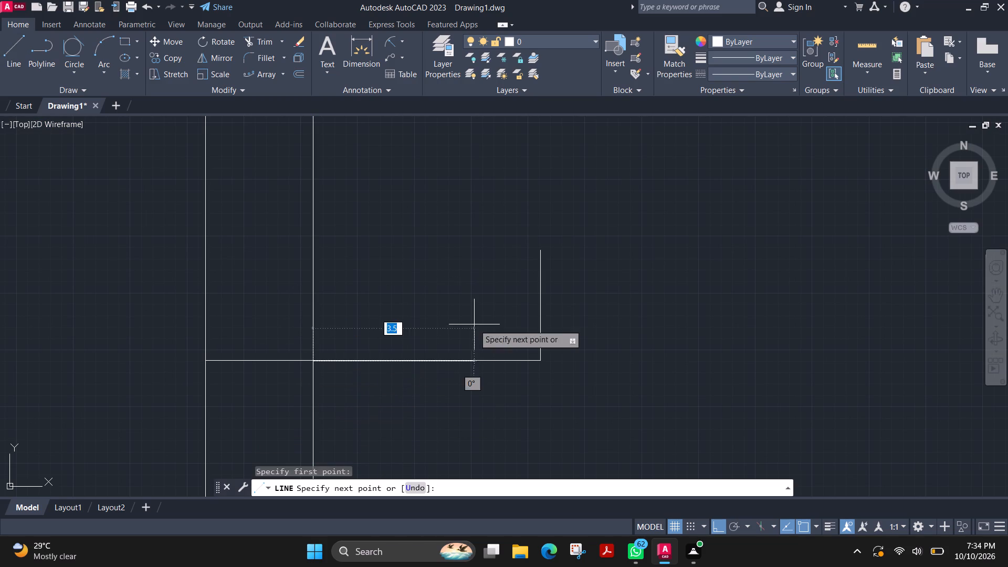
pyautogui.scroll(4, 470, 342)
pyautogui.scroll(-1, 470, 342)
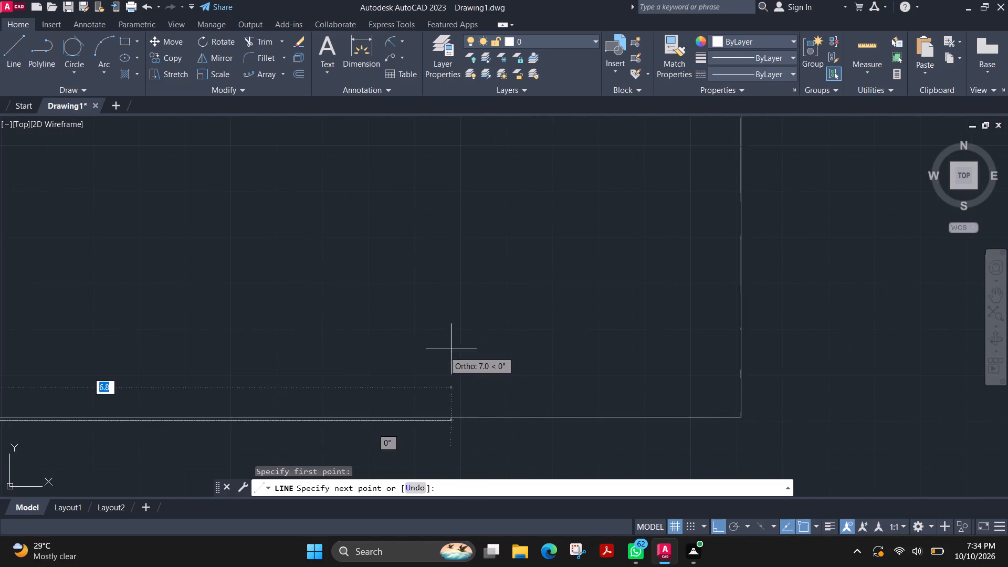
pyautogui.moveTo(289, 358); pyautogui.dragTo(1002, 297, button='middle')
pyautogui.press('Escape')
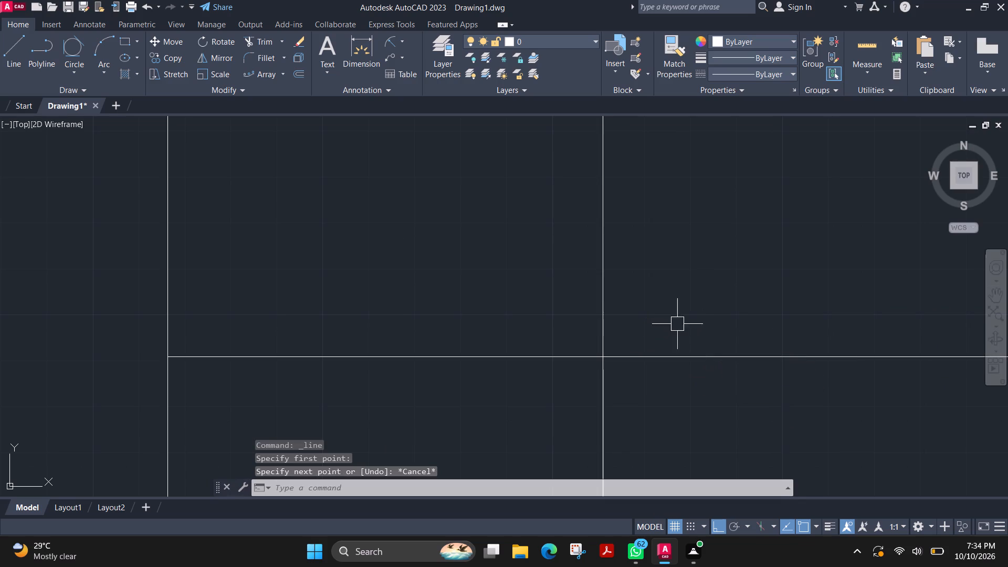
# Erase two more overlapping vertical lines along the block edge, including the block's full-height side.
pyautogui.click(608, 297)
pyautogui.press('Delete')
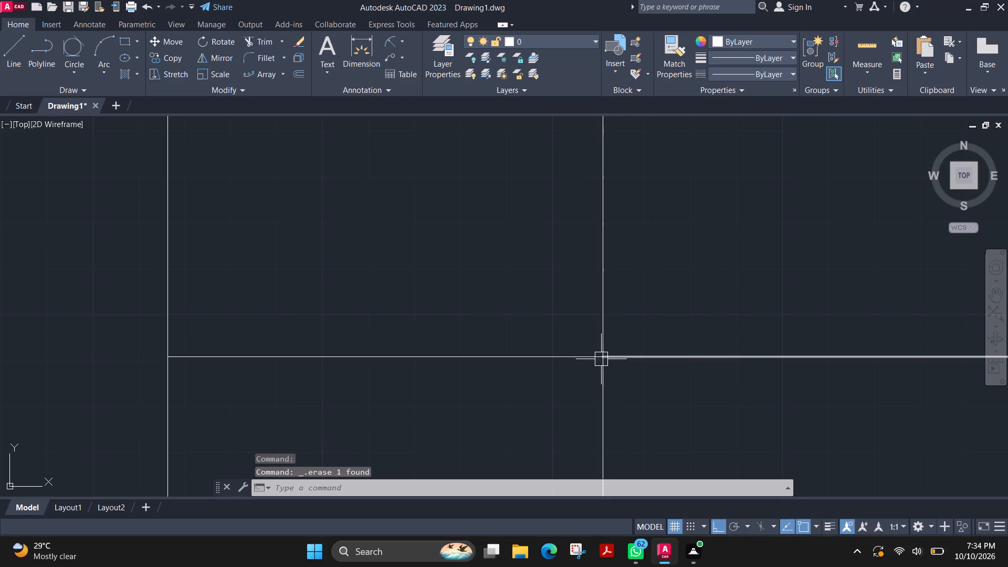
pyautogui.click(606, 379)
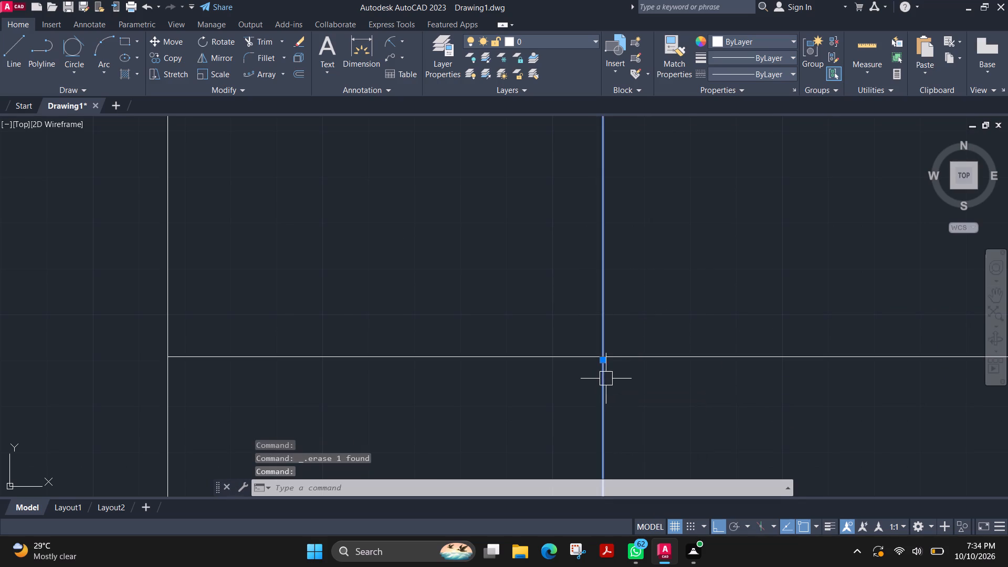
pyautogui.scroll(-7, 627, 354)
pyautogui.press('Delete')
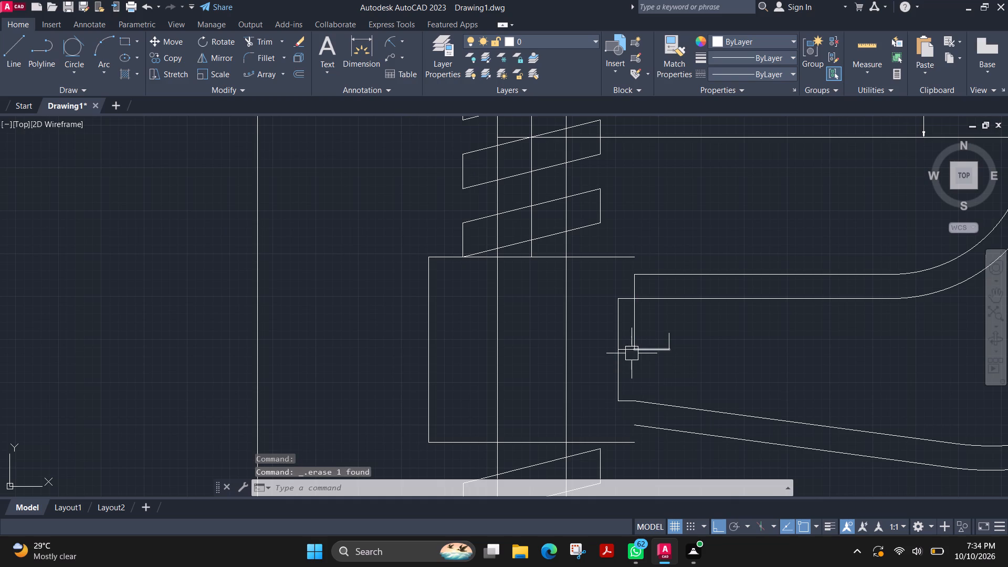
# Draw a vertical line joining the open ends of the block's top and bottom edges.
pyautogui.click(16, 60)
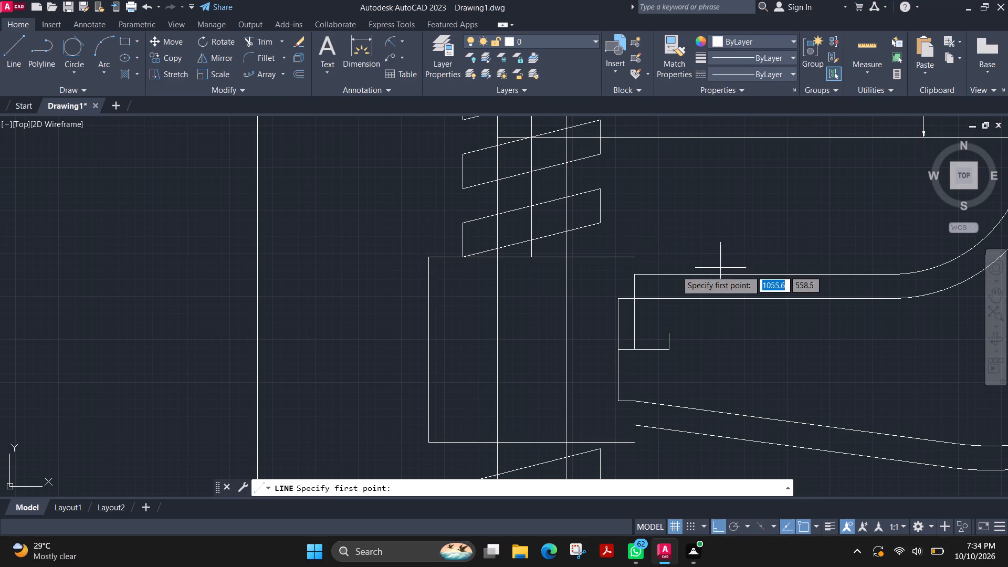
pyautogui.click(634, 258)
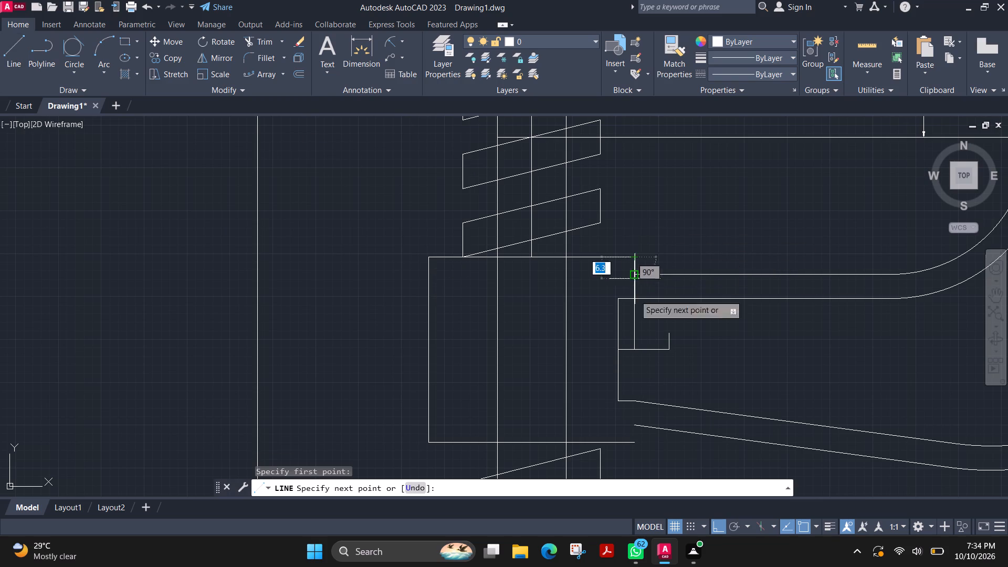
pyautogui.click(634, 438)
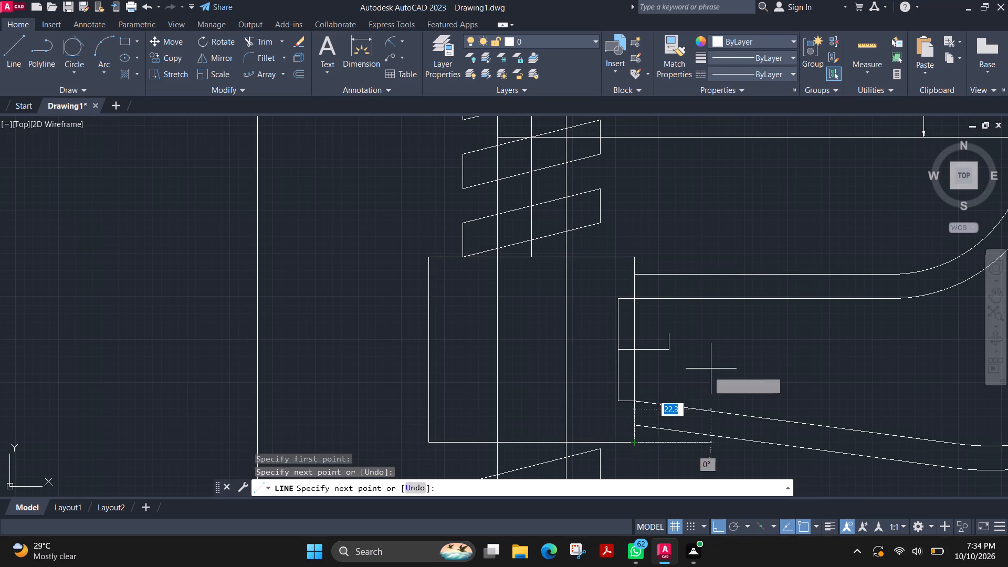
pyautogui.press('Escape')
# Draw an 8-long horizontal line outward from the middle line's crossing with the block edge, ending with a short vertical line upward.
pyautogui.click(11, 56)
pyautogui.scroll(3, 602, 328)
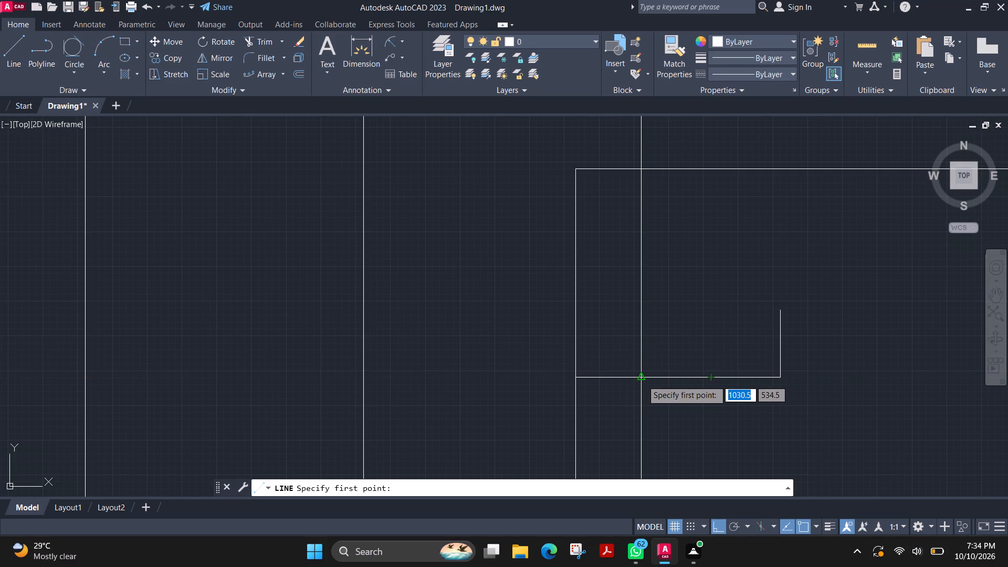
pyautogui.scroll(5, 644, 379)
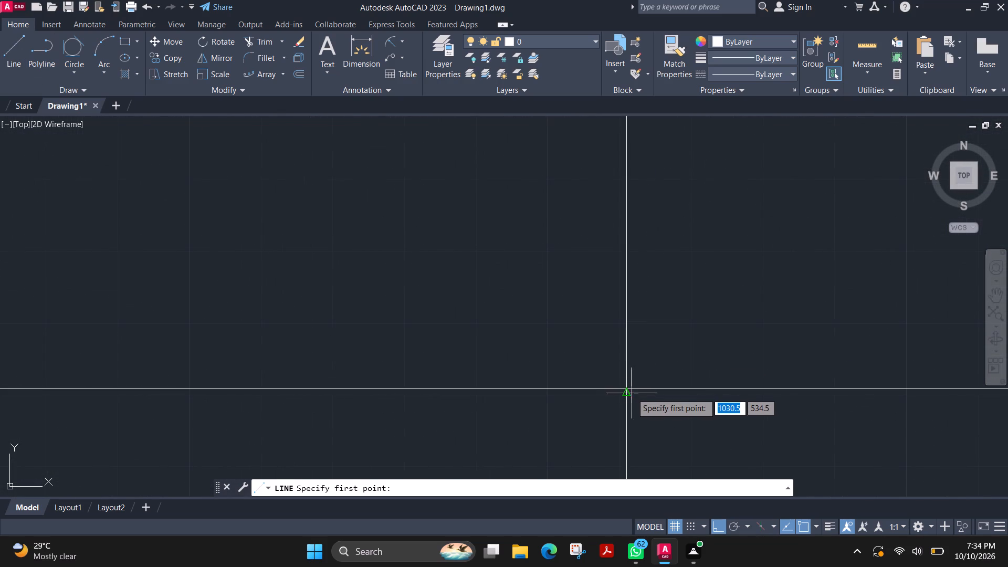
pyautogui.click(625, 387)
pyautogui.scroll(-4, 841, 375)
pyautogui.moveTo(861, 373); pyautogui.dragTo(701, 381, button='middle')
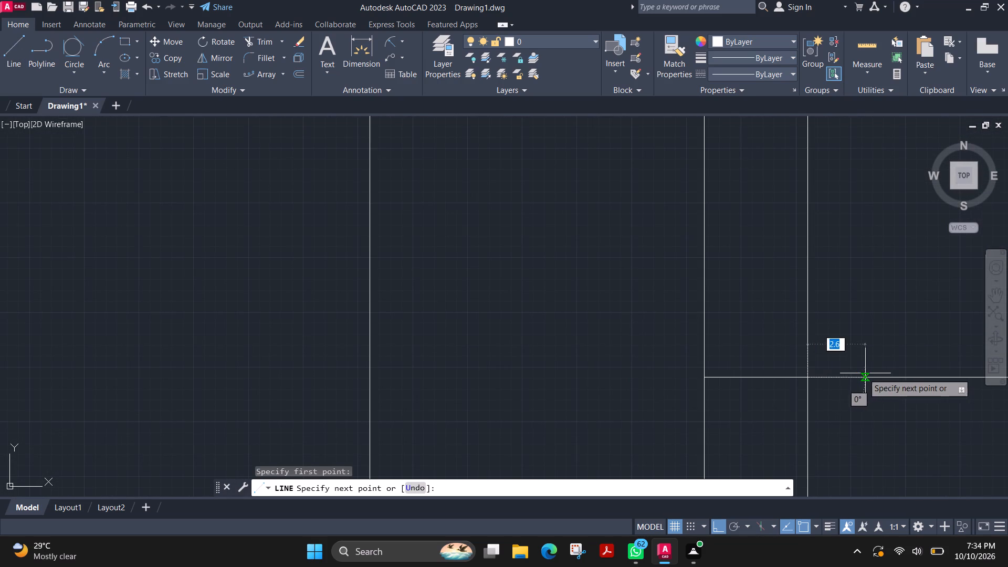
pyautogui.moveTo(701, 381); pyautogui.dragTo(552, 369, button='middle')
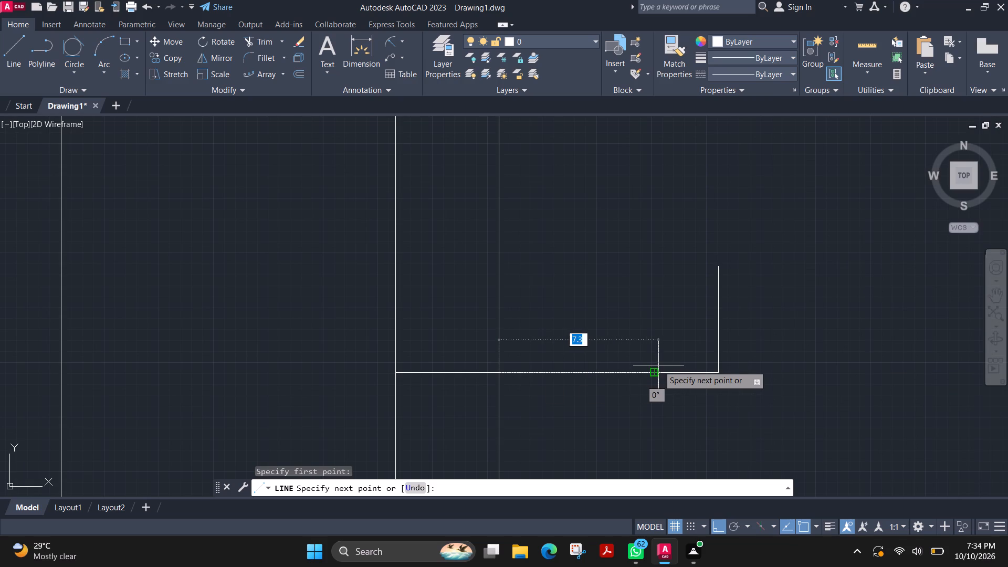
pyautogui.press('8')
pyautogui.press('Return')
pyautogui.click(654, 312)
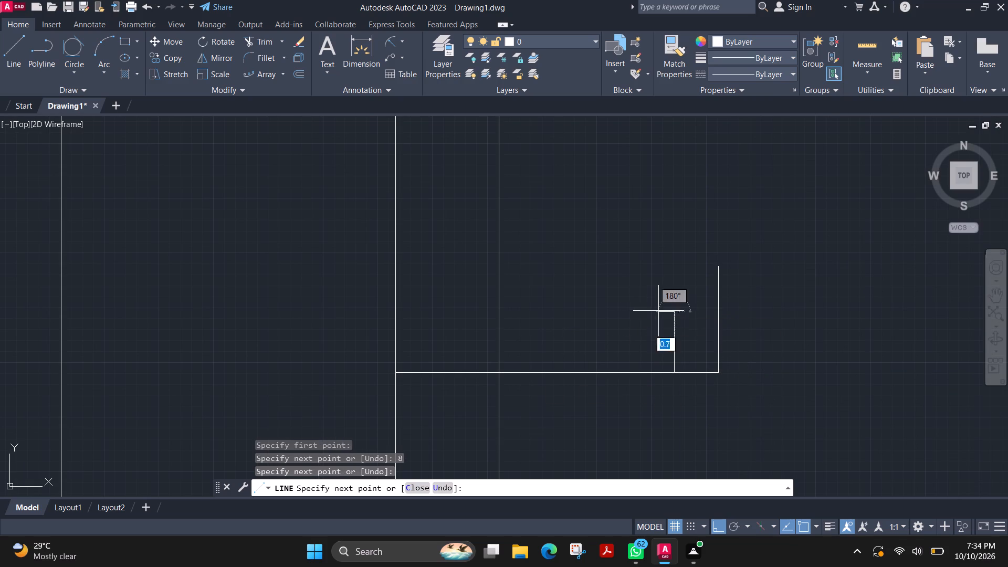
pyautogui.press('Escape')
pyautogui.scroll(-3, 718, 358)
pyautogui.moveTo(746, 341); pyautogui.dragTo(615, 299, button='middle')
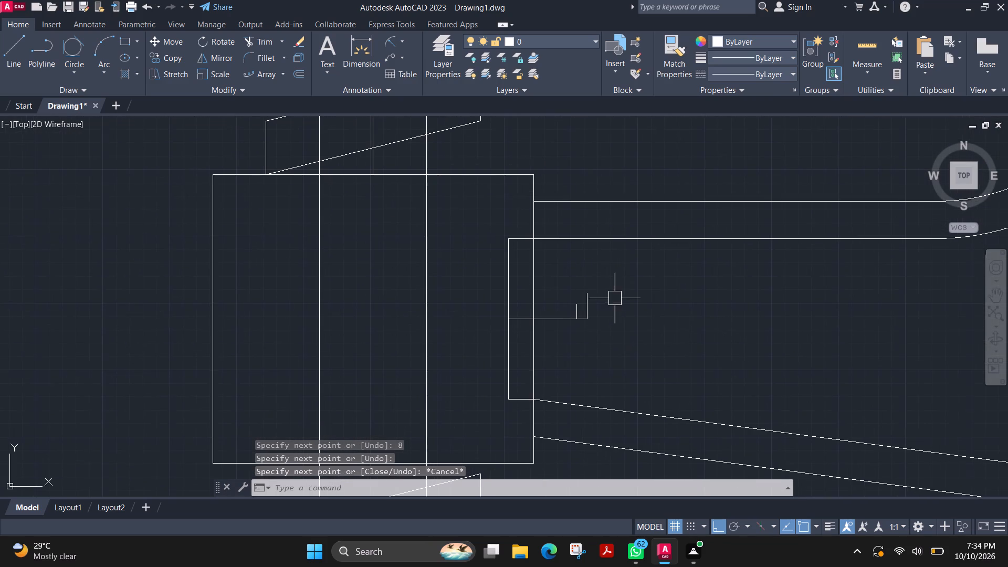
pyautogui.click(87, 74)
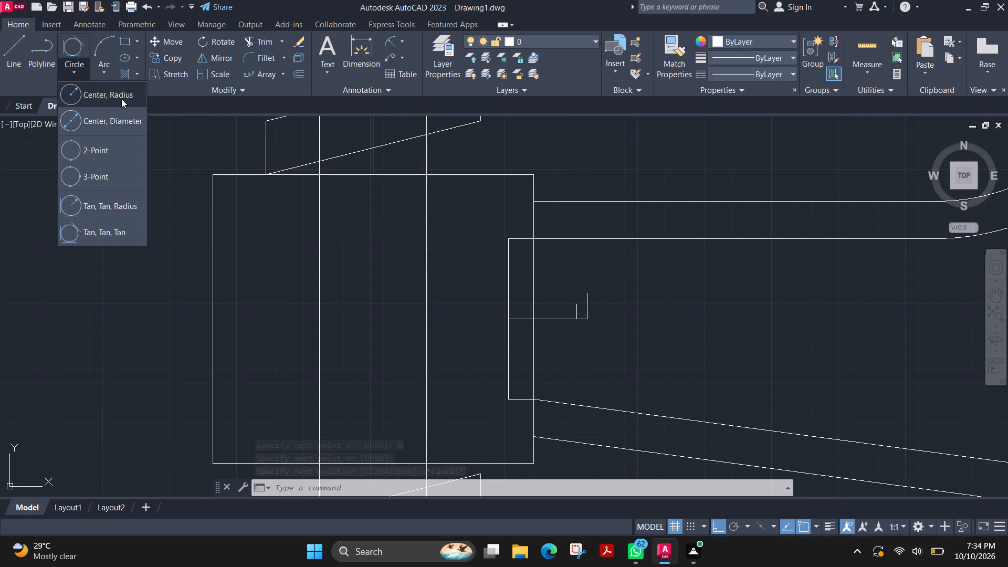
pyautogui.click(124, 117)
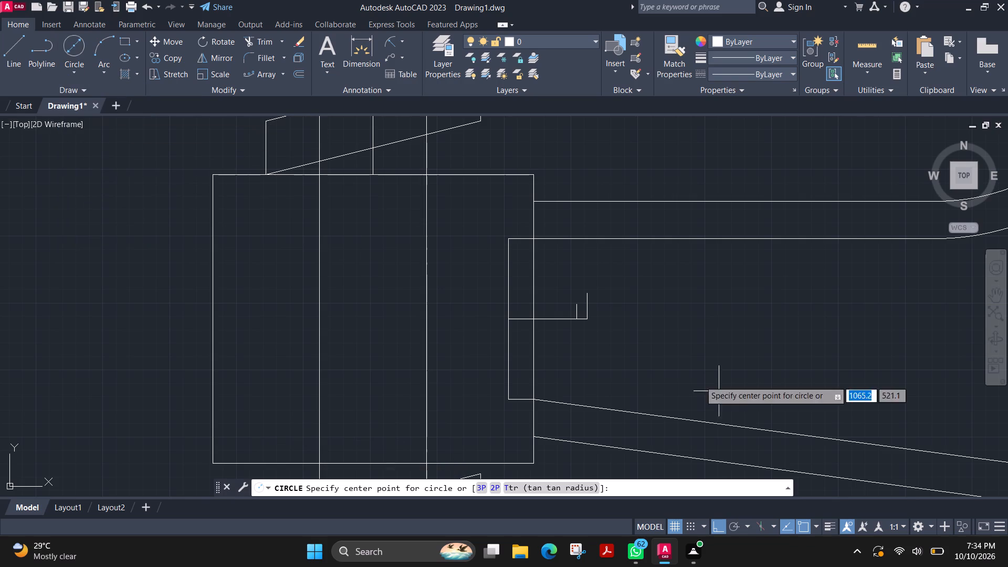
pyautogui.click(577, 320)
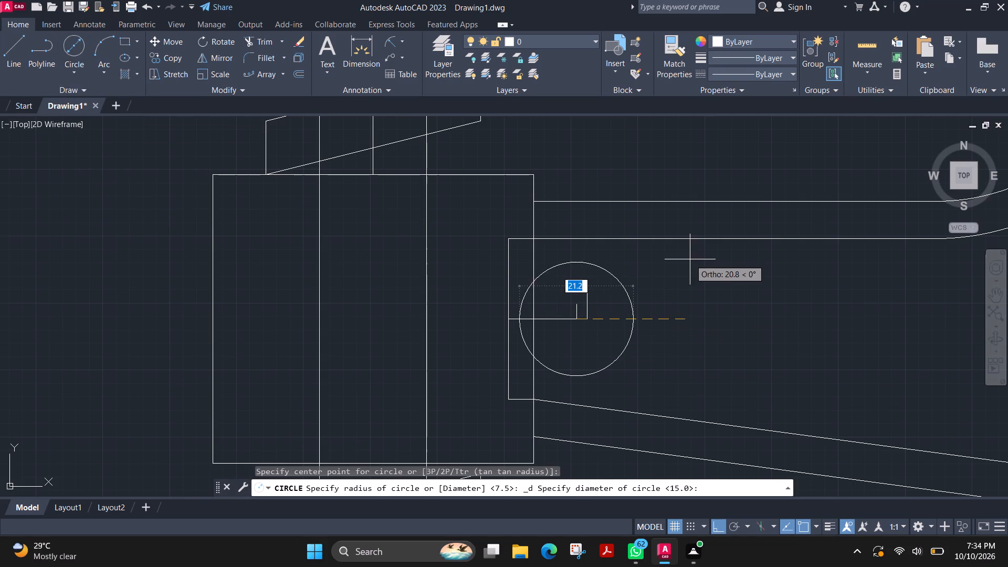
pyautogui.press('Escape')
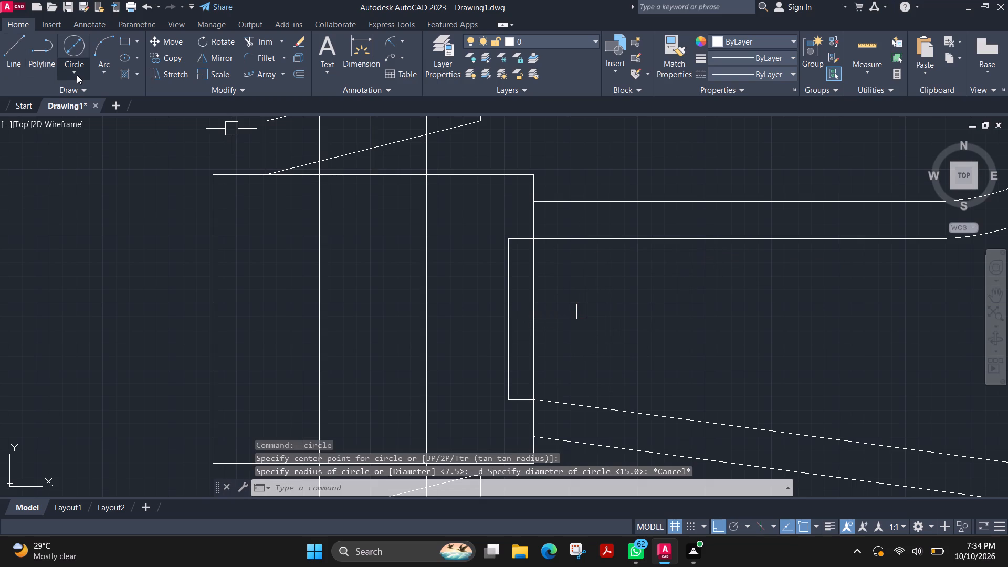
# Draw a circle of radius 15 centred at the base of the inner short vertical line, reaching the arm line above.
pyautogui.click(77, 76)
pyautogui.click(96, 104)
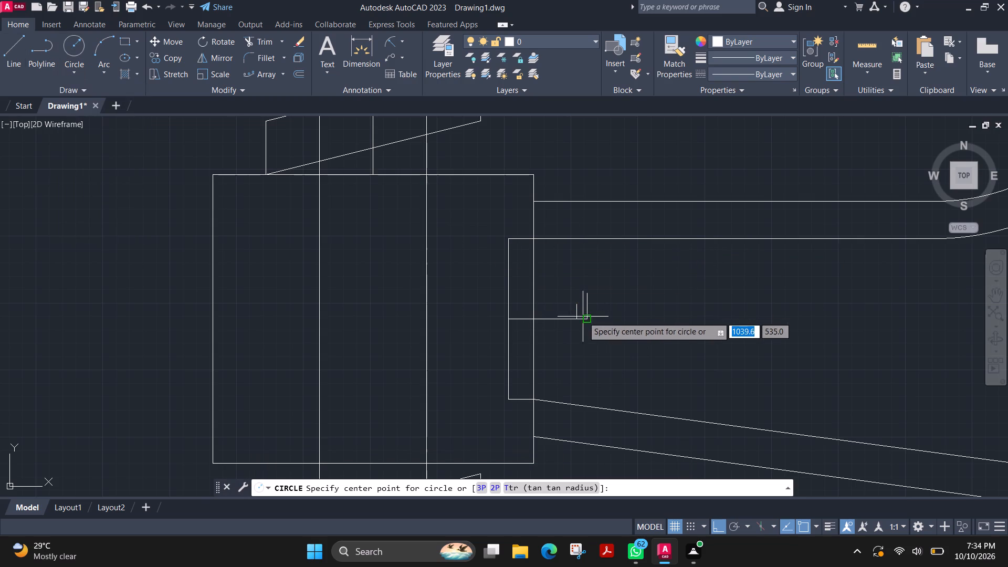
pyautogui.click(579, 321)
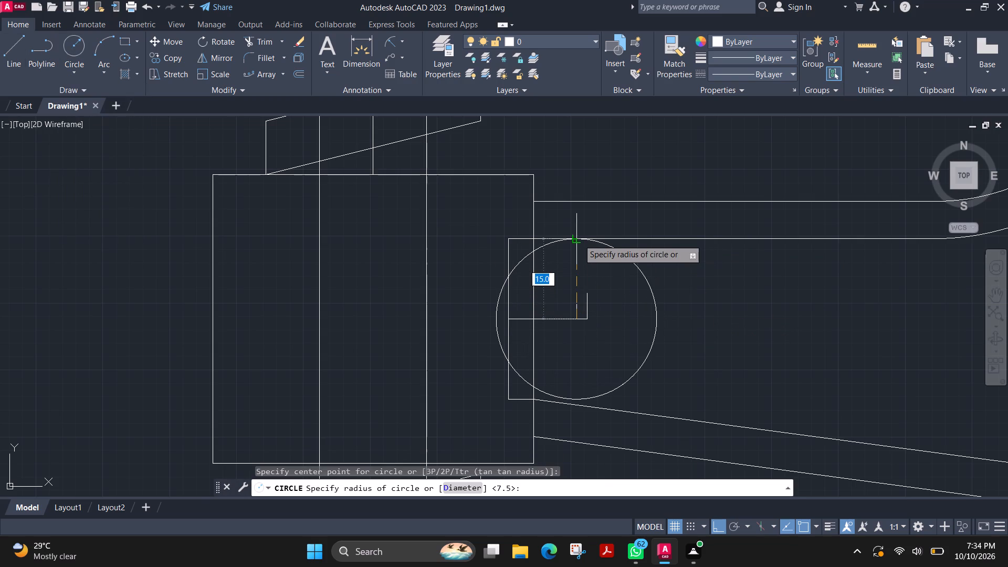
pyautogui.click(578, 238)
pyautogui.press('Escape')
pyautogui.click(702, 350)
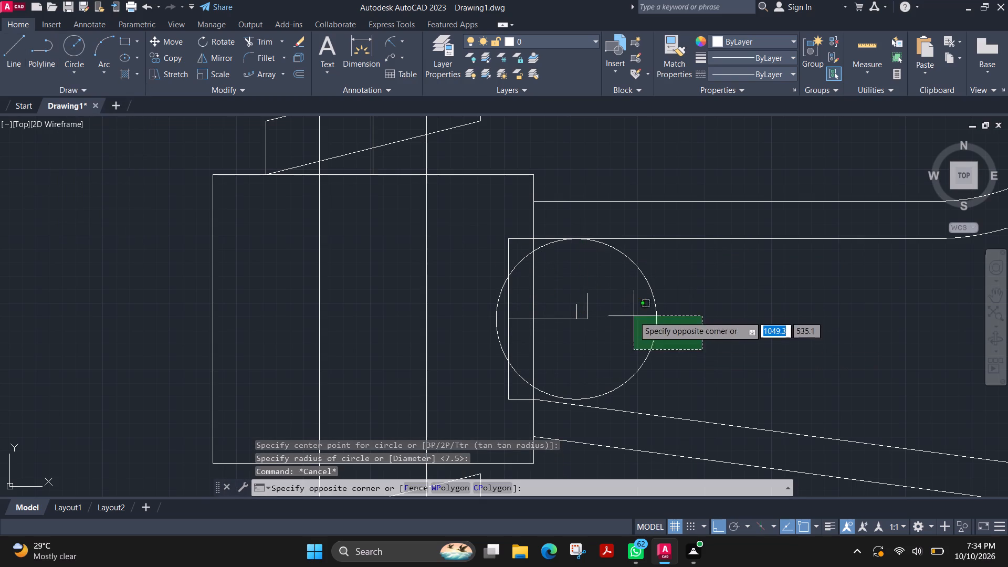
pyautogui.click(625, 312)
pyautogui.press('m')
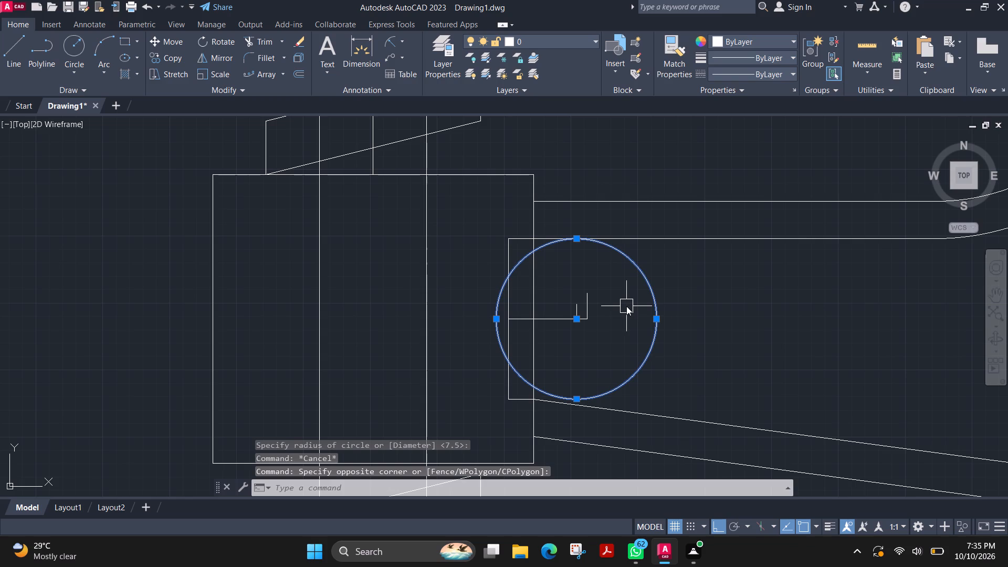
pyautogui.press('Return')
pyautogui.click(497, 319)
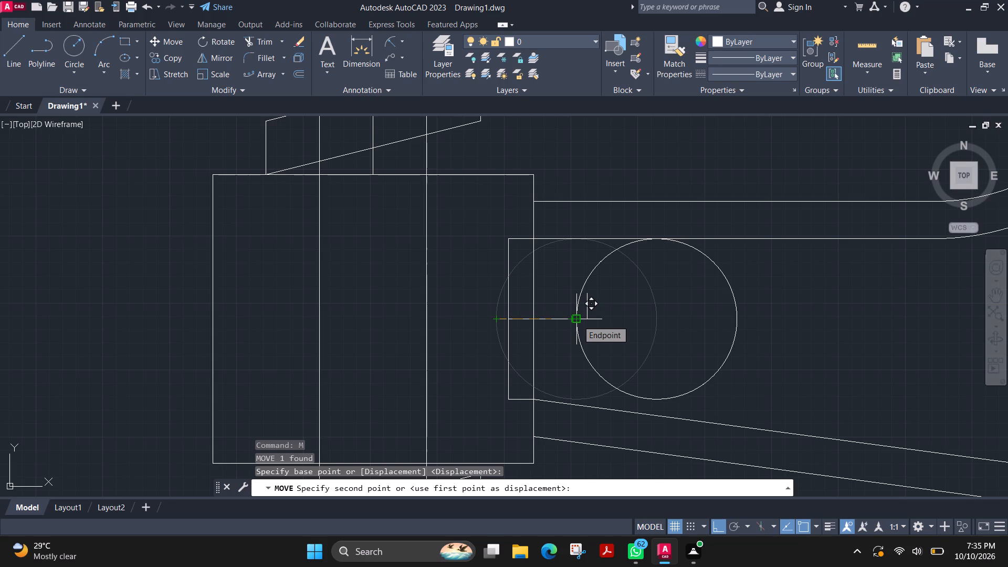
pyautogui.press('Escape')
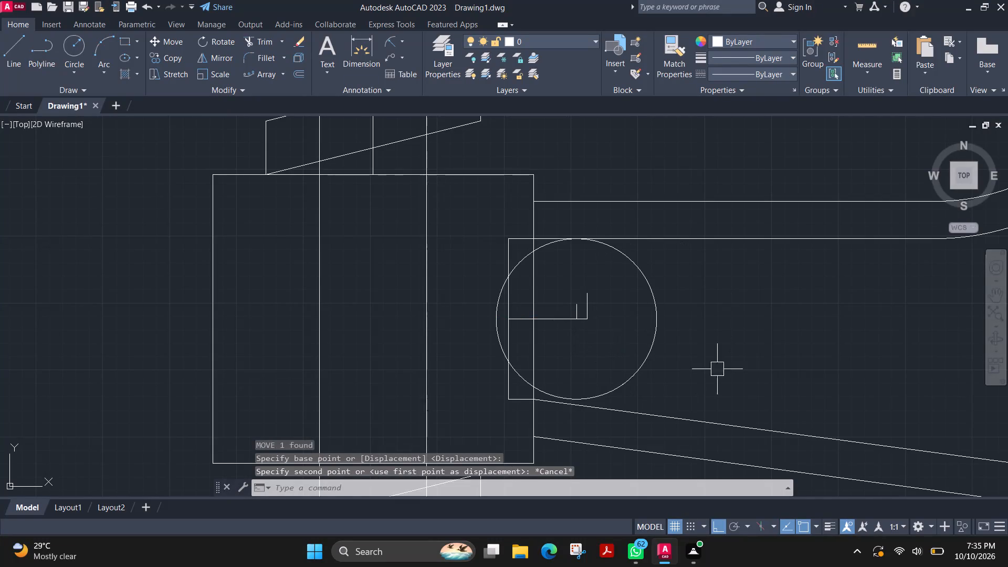
# Erase the construction circle, the short vertical lines and the horizontal construction lines beside the block, including the middle line.
pyautogui.moveTo(718, 369); pyautogui.dragTo(706, 365)
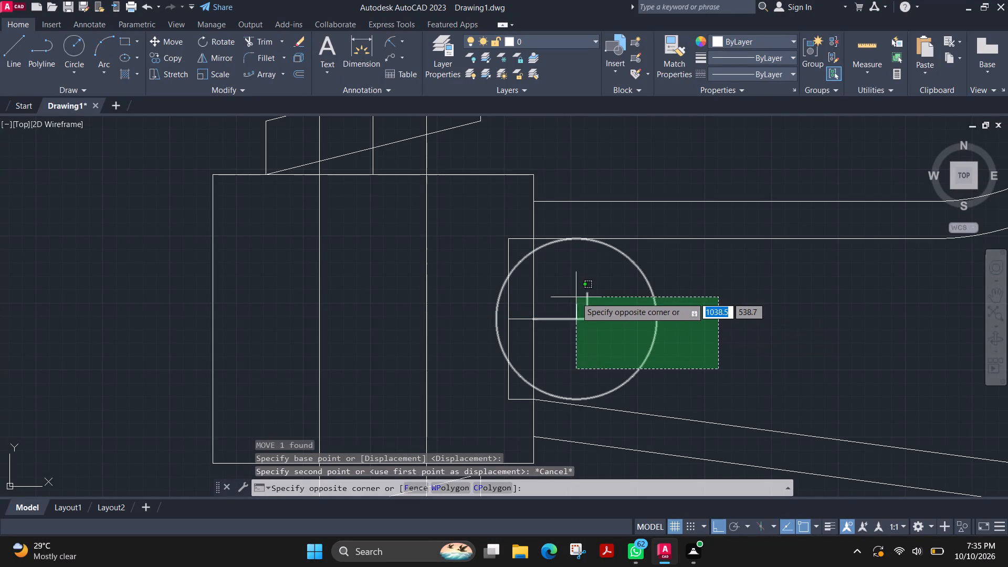
pyautogui.click(574, 293)
pyautogui.press('Delete')
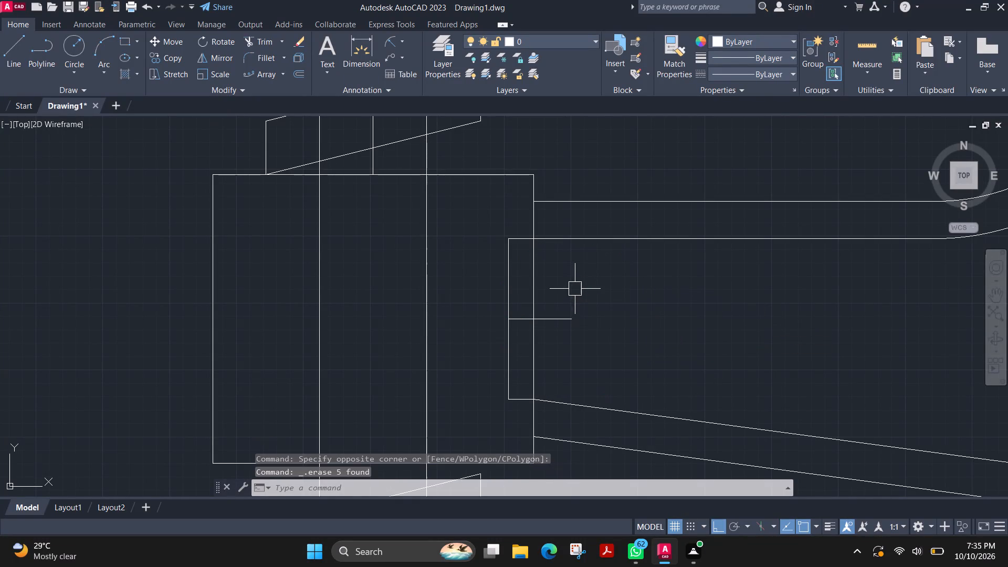
pyautogui.click(558, 320)
pyautogui.press('Delete')
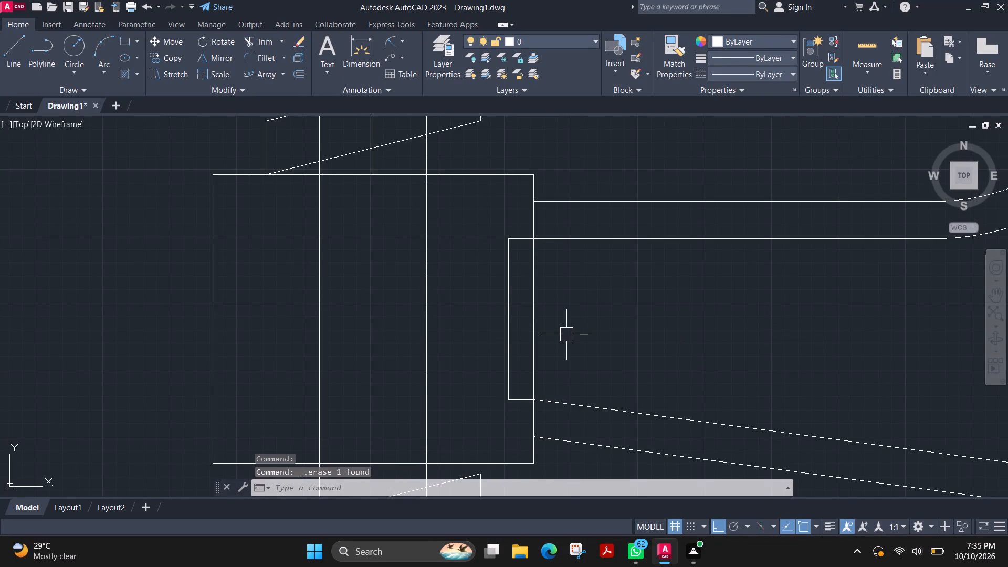
# Draw a circle of radius 17 tangent to the two inner arm lines beside the block, using Tan, Tan, Radius.
pyautogui.scroll(-1, 566, 334)
pyautogui.moveTo(598, 350); pyautogui.dragTo(500, 318, button='middle')
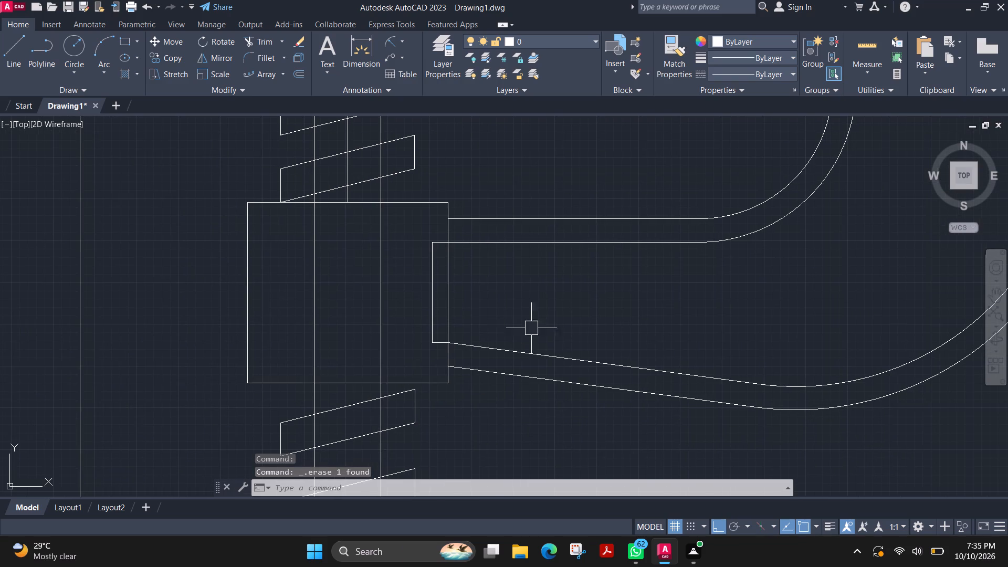
pyautogui.click(73, 73)
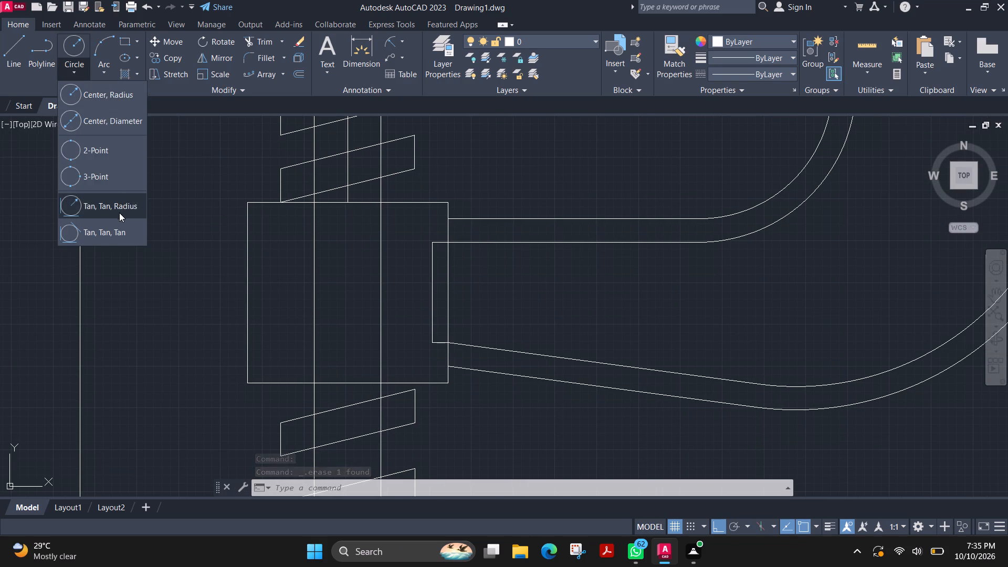
pyautogui.click(125, 226)
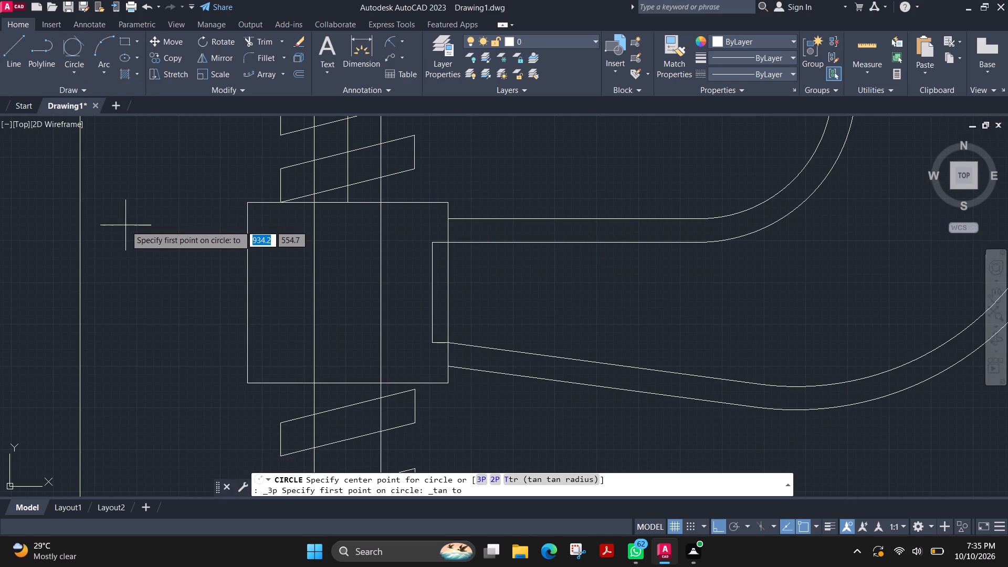
pyautogui.click(69, 65)
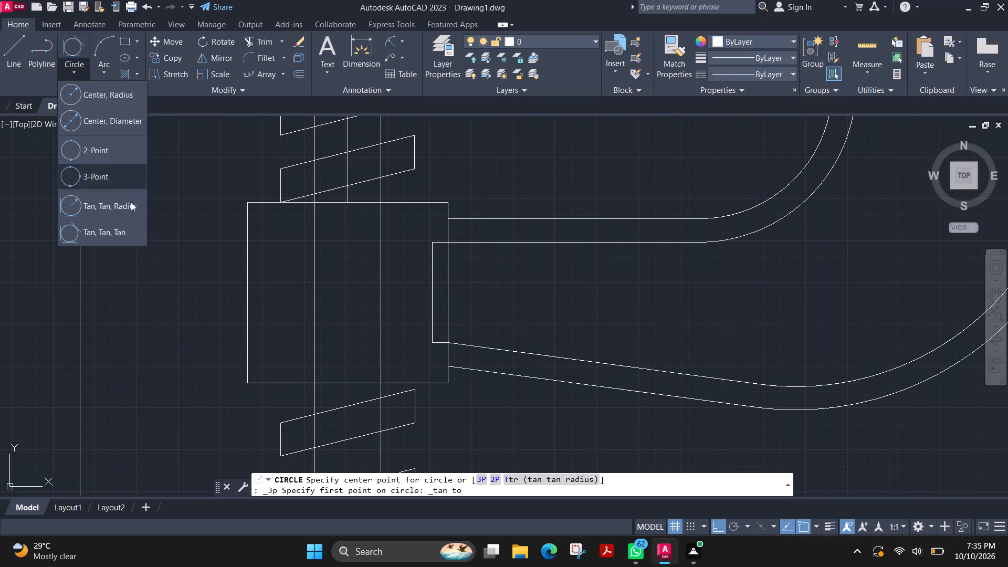
pyautogui.click(129, 209)
pyautogui.click(504, 350)
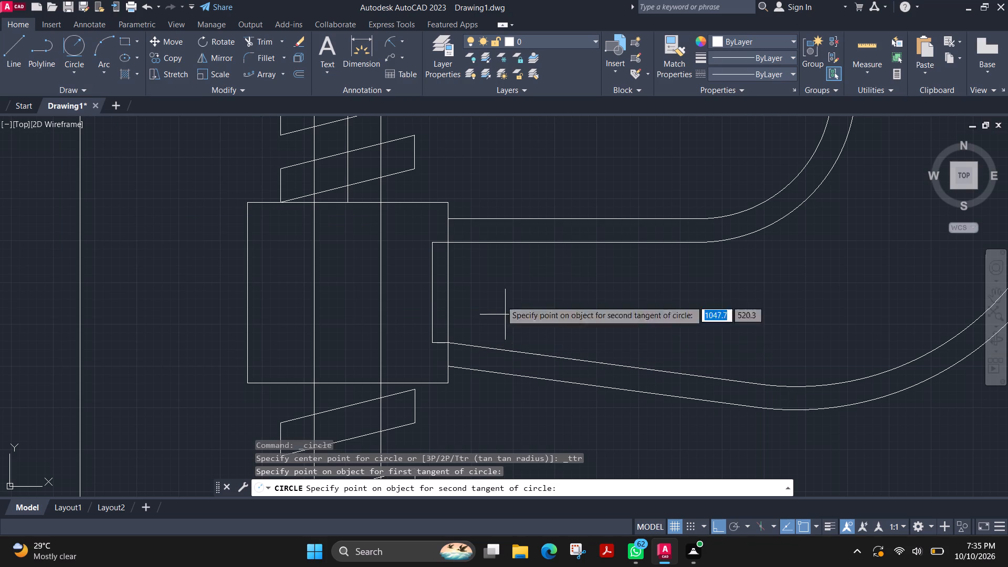
pyautogui.click(512, 240)
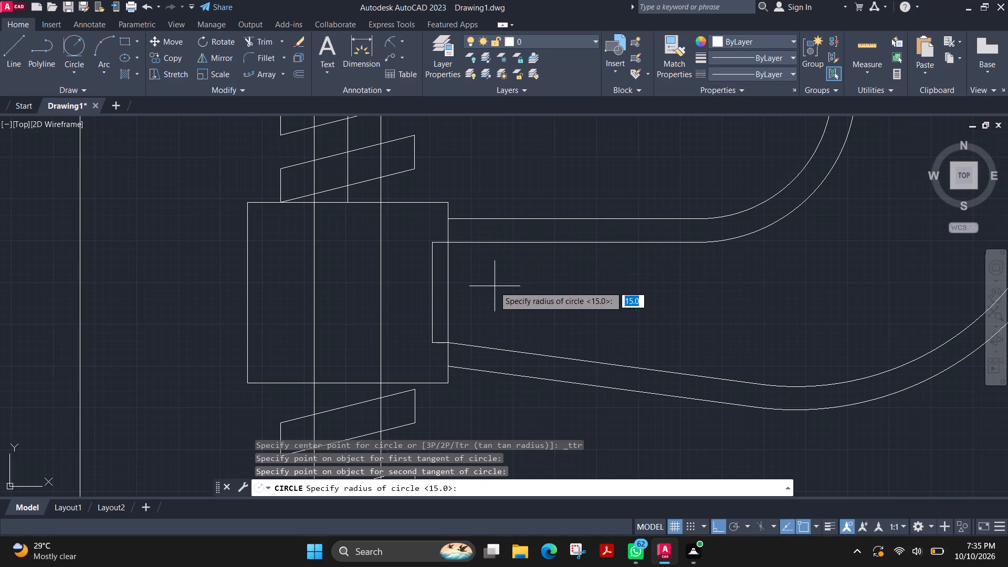
pyautogui.write('17')
pyautogui.press('Return')
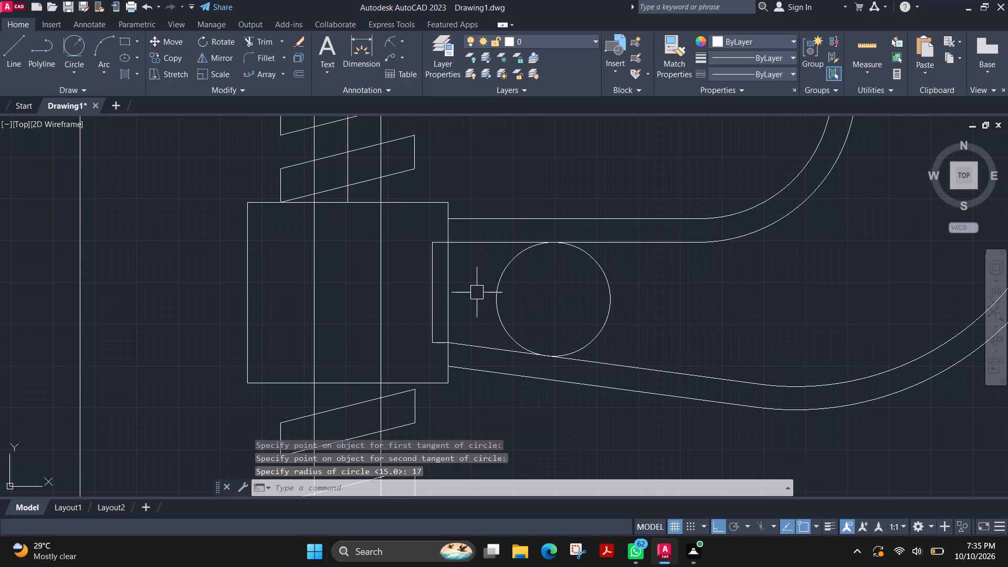
# Erase the small vertical line and the two short horizontal lines inside the block's edge.
pyautogui.click(430, 275)
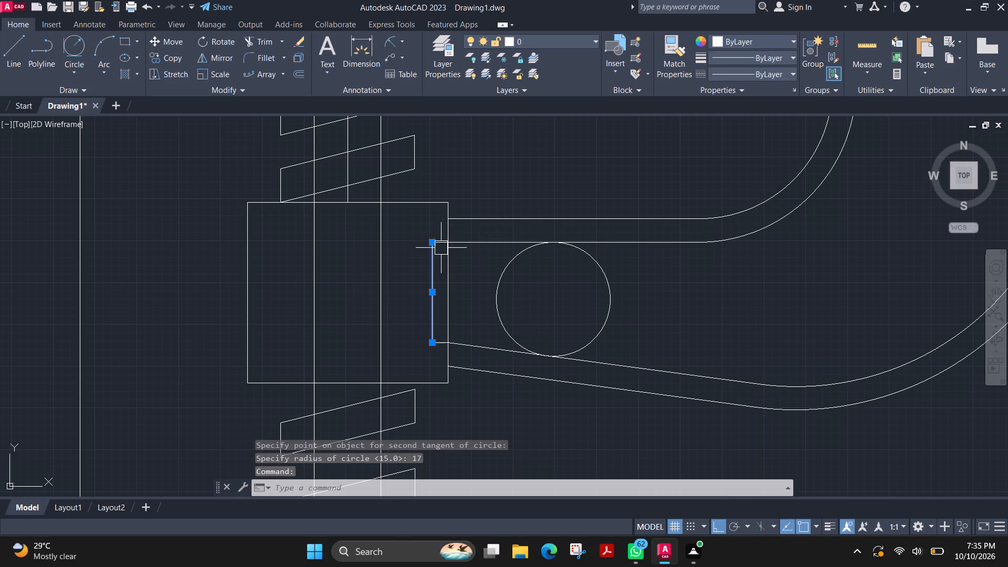
pyautogui.click(437, 242)
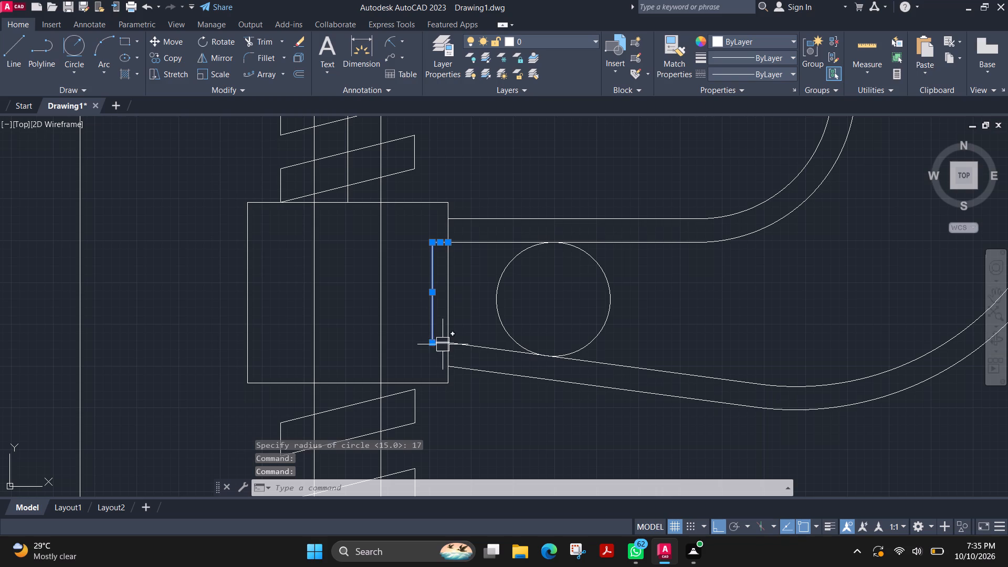
pyautogui.click(439, 344)
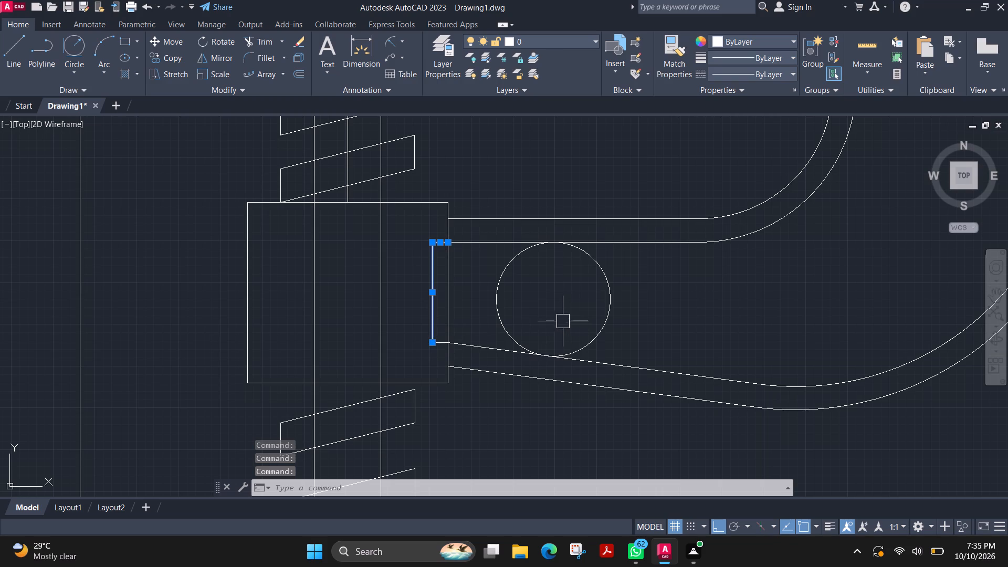
pyautogui.press('Delete')
pyautogui.click(437, 343)
pyautogui.press('Delete')
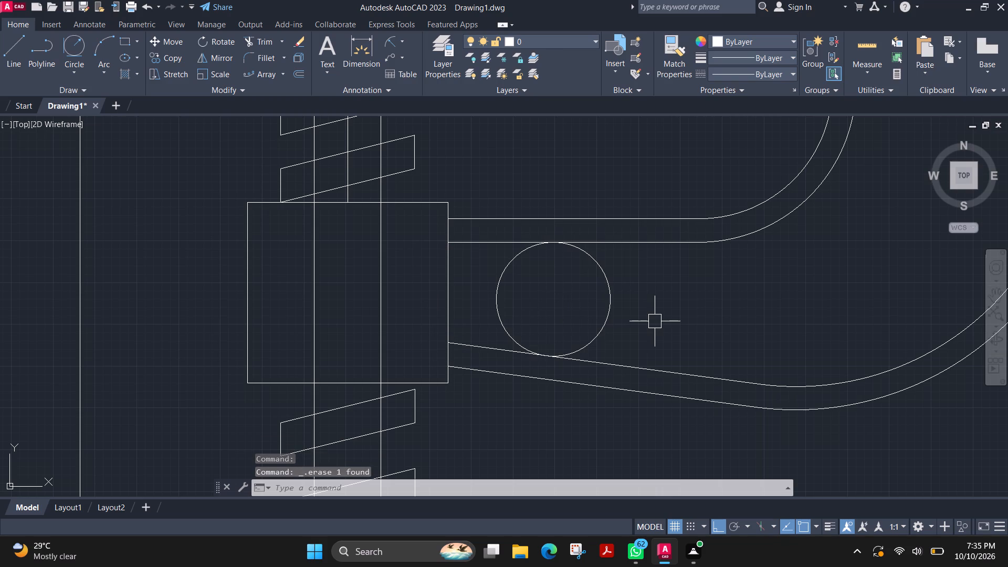
# Trim the circle's half facing away from the block and both inner arm line pieces between block and circle, leaving a rounded end.
pyautogui.click(249, 44)
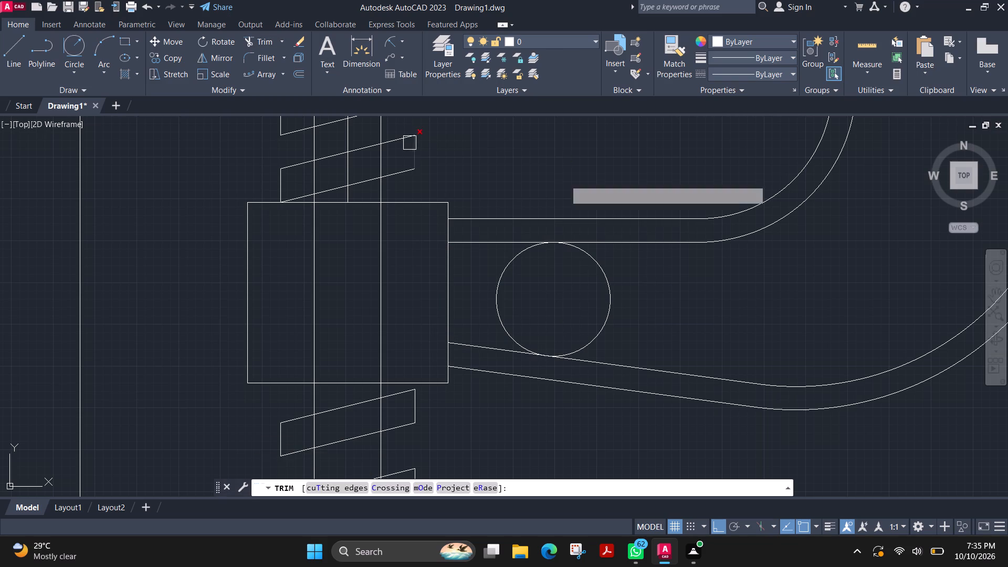
pyautogui.moveTo(650, 330); pyautogui.dragTo(645, 327)
pyautogui.click(554, 292)
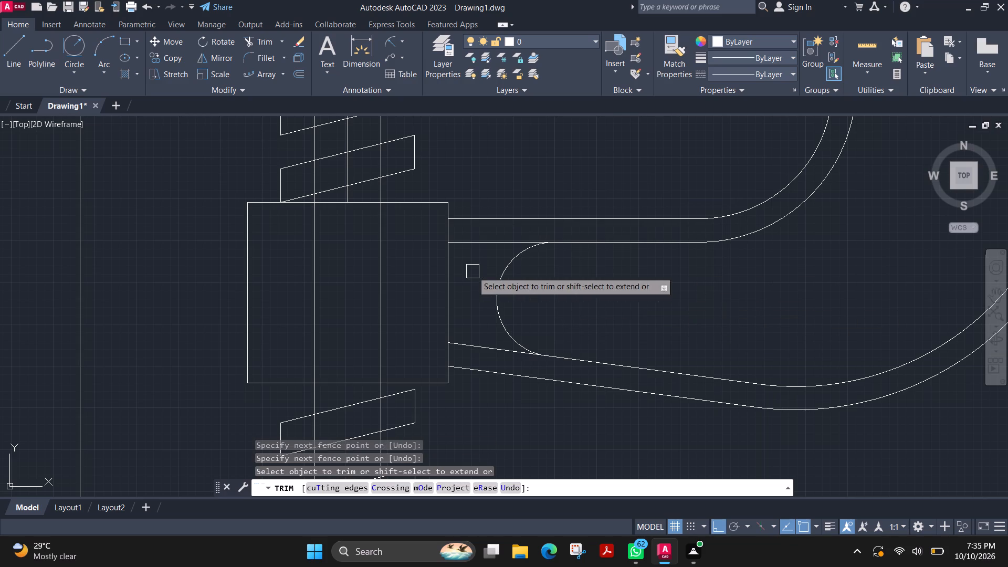
pyautogui.moveTo(474, 257); pyautogui.dragTo(479, 245)
pyautogui.click(486, 237)
pyautogui.click(482, 334)
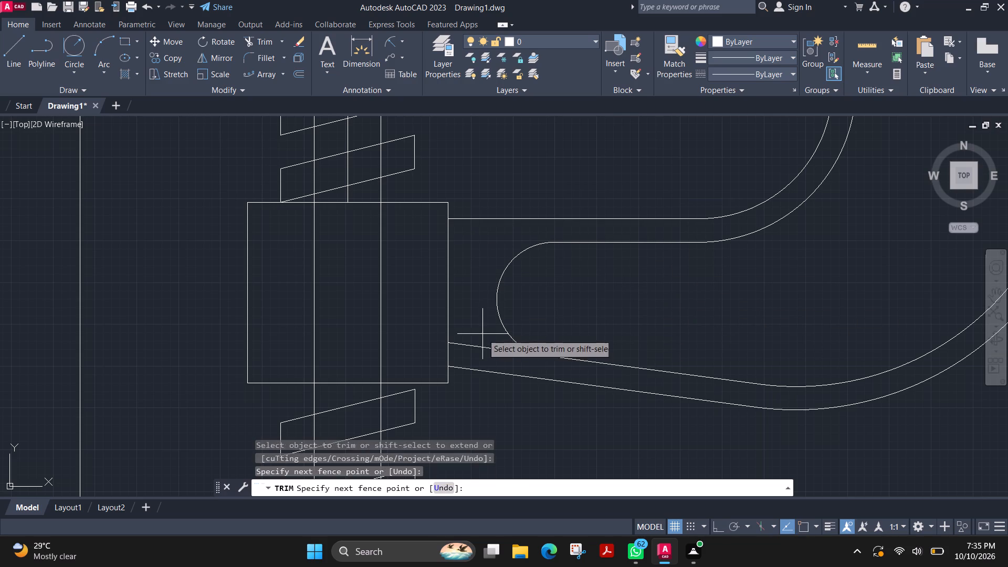
pyautogui.click(505, 360)
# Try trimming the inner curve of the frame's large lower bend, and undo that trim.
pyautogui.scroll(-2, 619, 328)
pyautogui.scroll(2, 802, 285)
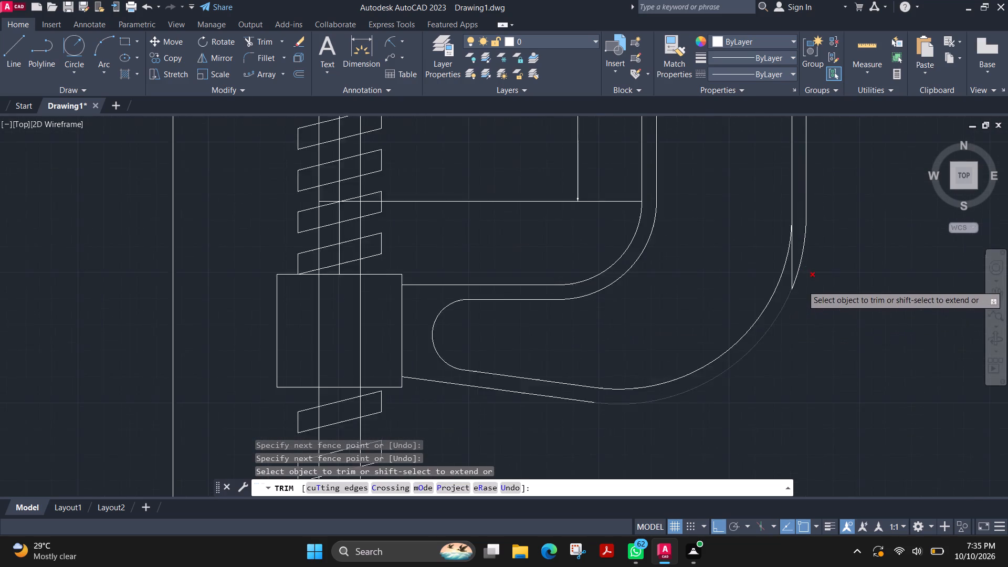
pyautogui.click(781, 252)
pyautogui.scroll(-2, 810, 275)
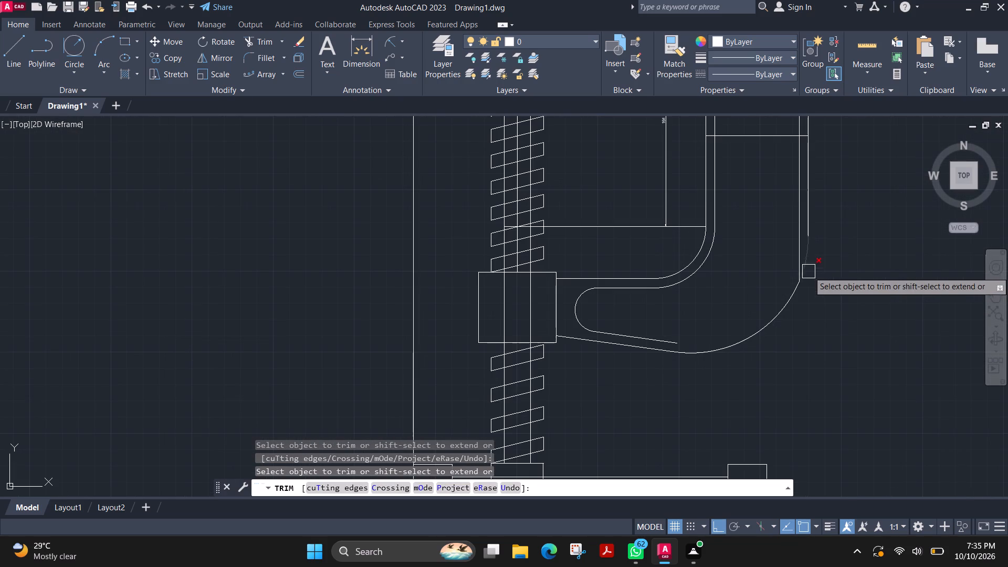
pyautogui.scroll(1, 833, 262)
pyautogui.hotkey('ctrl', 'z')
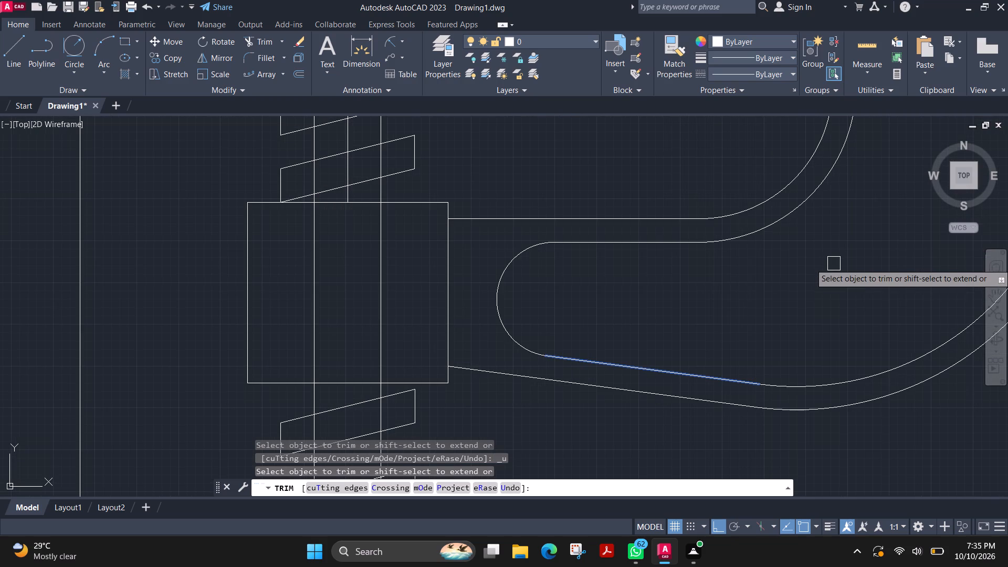
# Trim the leftover vertical line piece between the two curves of the frame's large lower bend.
pyautogui.scroll(-1, 831, 271)
pyautogui.moveTo(821, 267); pyautogui.dragTo(394, 314, button='middle')
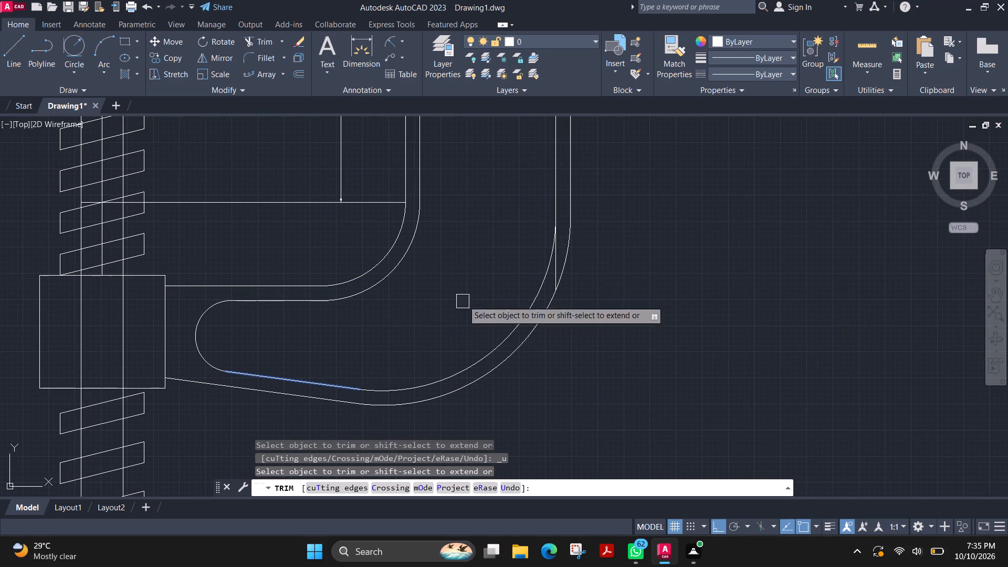
pyautogui.scroll(2, 554, 265)
pyautogui.click(555, 265)
pyautogui.scroll(-4, 613, 245)
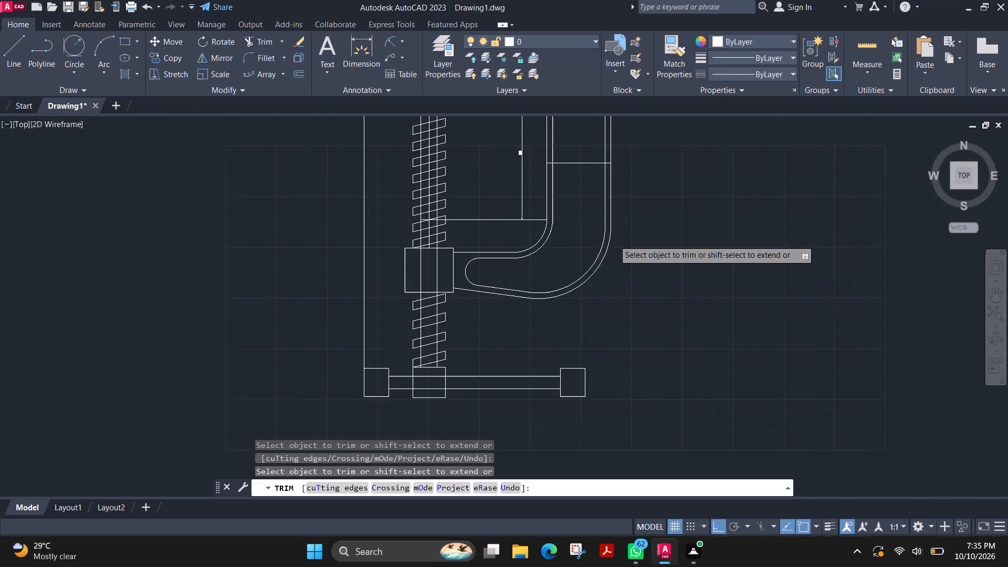
pyautogui.moveTo(648, 182); pyautogui.dragTo(678, 313, button='middle')
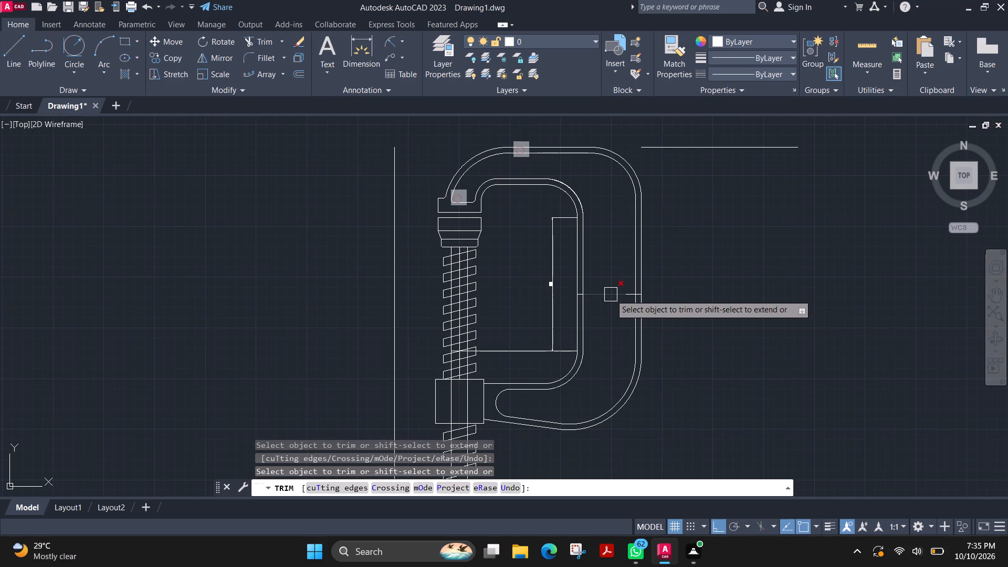
pyautogui.scroll(2, 592, 306)
pyautogui.press('Escape')
# Erase the four collinear horizontal line pieces crossing the frame's straight vertical section.
pyautogui.click(600, 277)
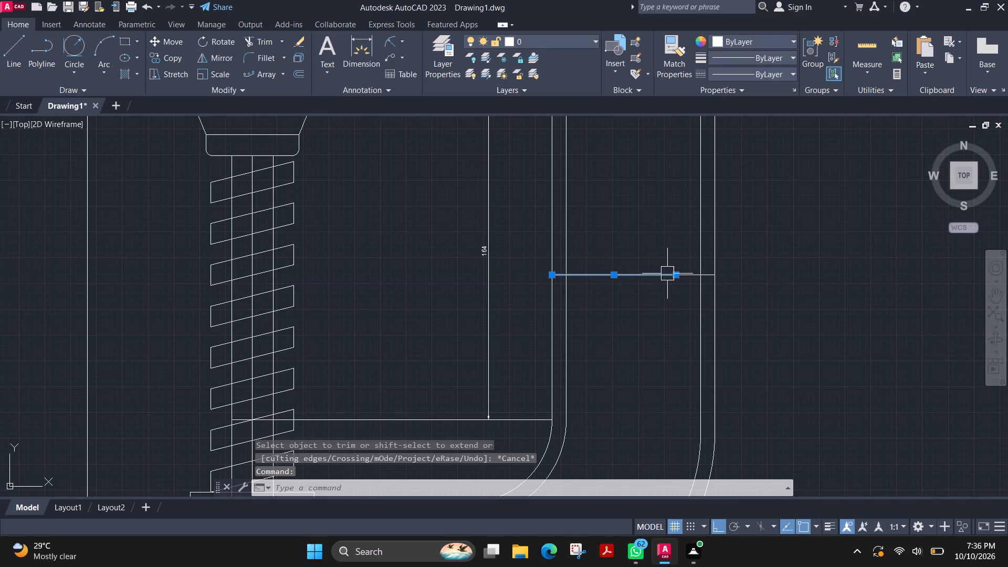
pyautogui.scroll(4, 686, 278)
pyautogui.click(699, 255)
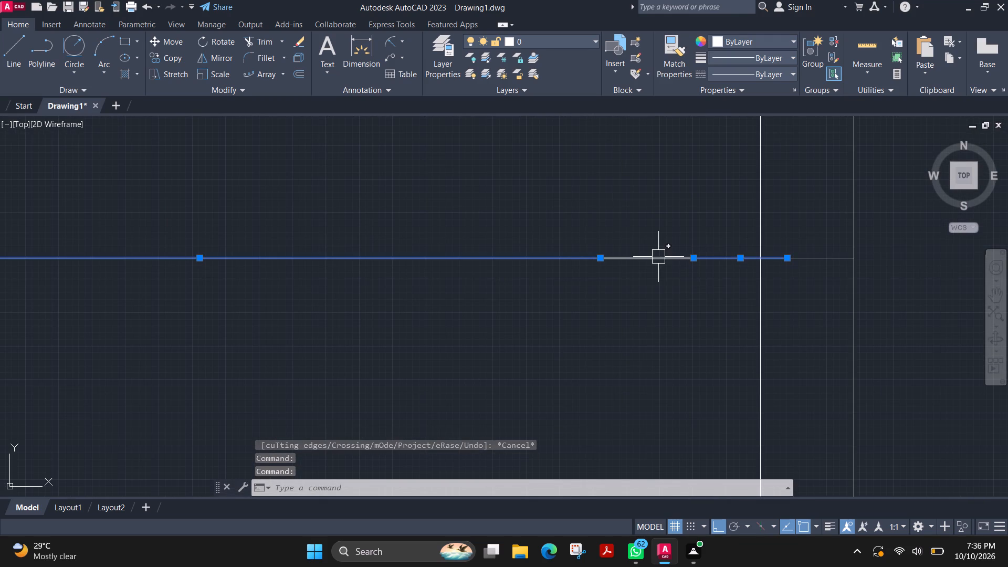
pyautogui.click(657, 256)
pyautogui.click(810, 259)
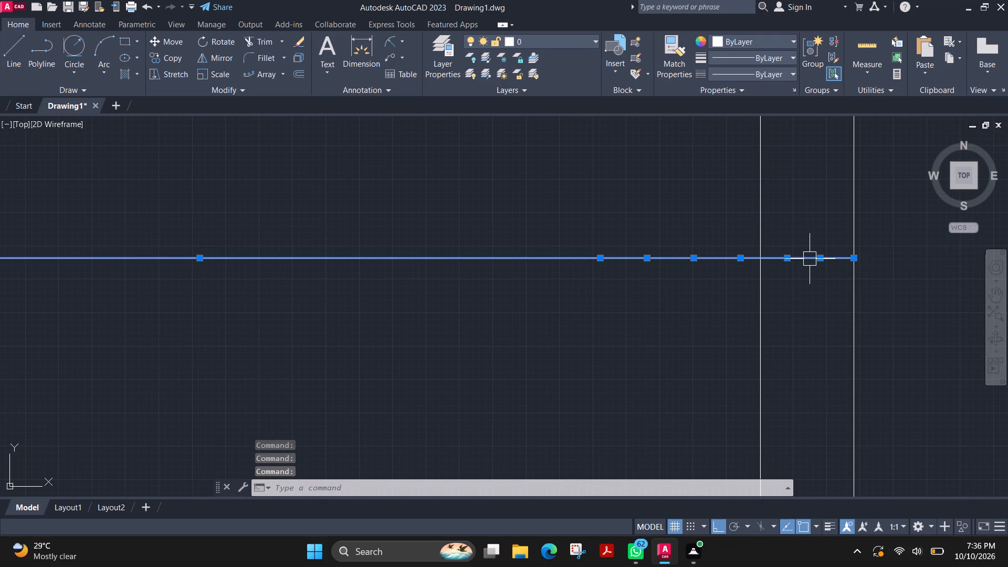
pyautogui.press('Delete')
# Erase the overlapping horizontal construction lines running from the screw to the frame's inner edge, just above the block.
pyautogui.scroll(-5, 810, 259)
pyautogui.moveTo(750, 171); pyautogui.dragTo(724, 296, button='middle')
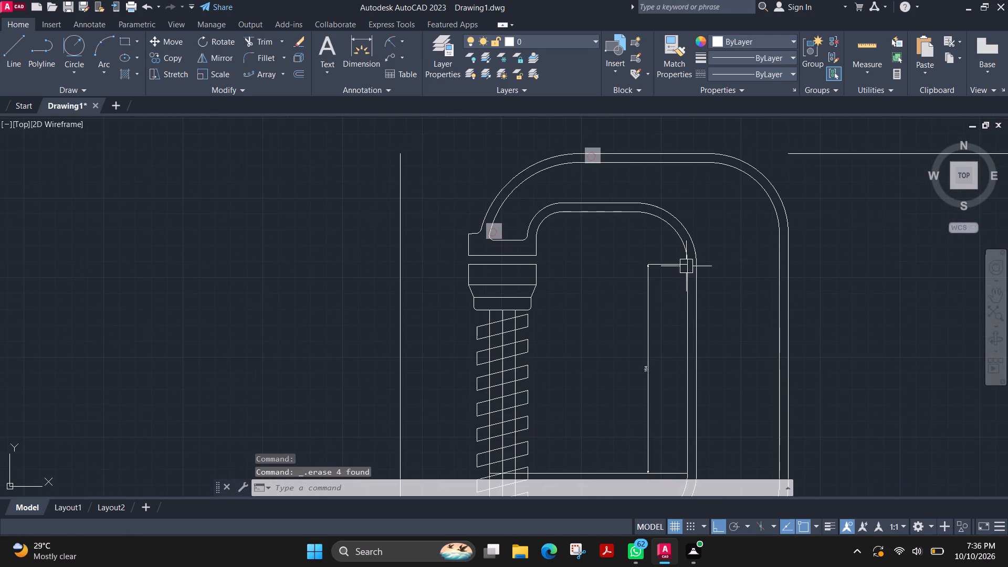
pyautogui.moveTo(592, 351); pyautogui.dragTo(583, 243, button='middle')
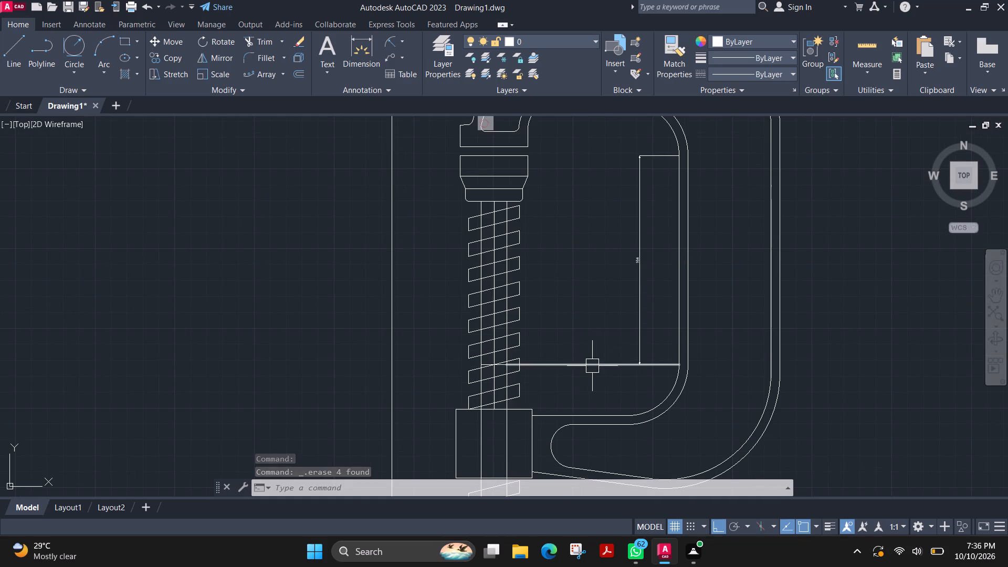
pyautogui.click(592, 366)
pyautogui.press('Delete')
pyautogui.click(601, 366)
pyautogui.press('Delete')
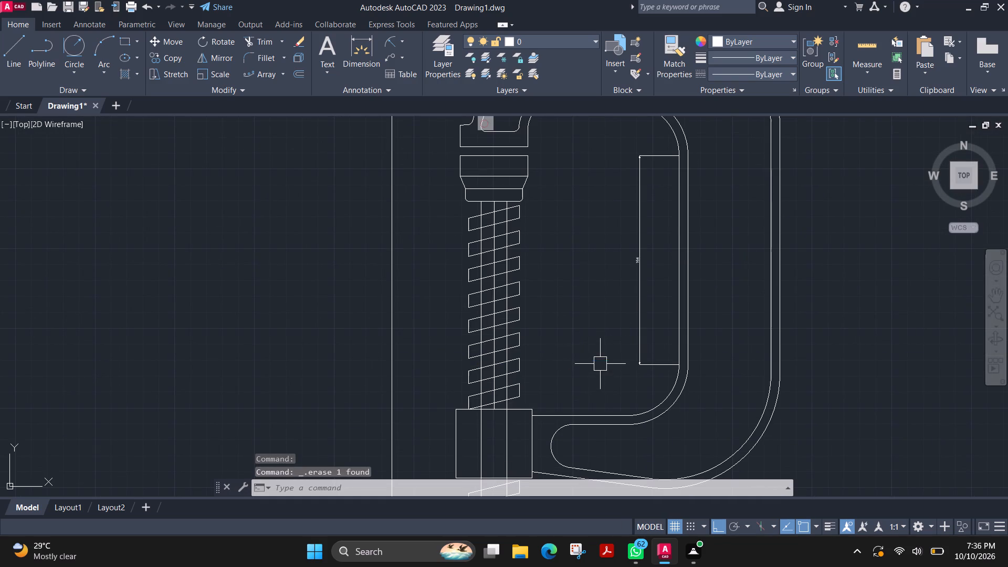
# Erase the screw's vertical centre line between the collar and the block.
pyautogui.scroll(-1, 702, 208)
pyautogui.scroll(1, 575, 280)
pyautogui.scroll(1, 572, 186)
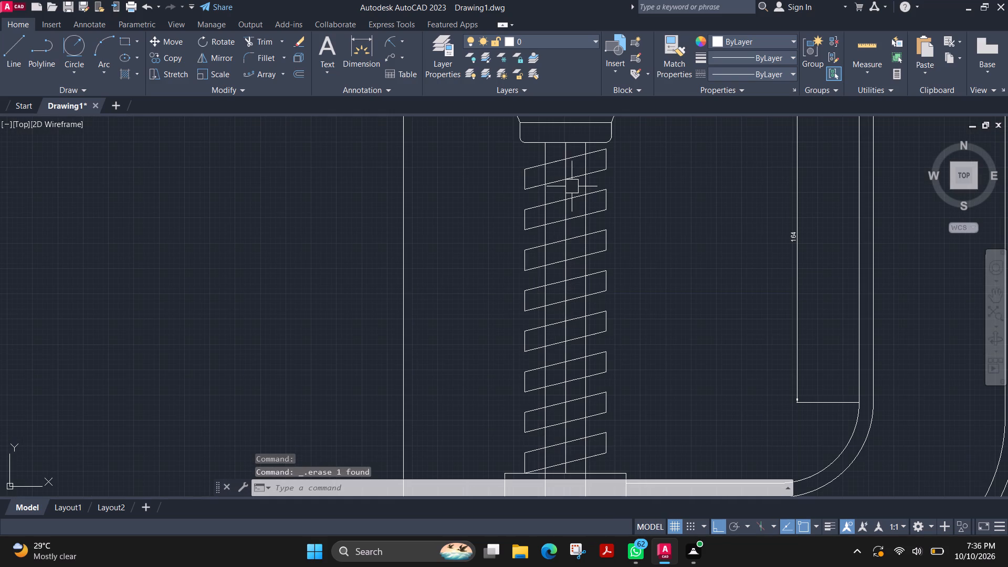
pyautogui.click(568, 192)
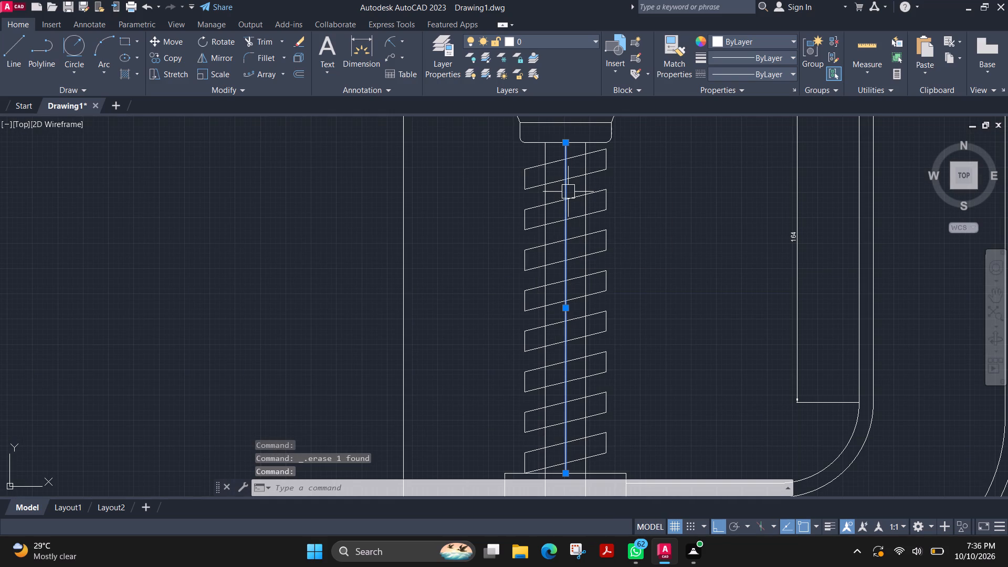
pyautogui.press('Delete')
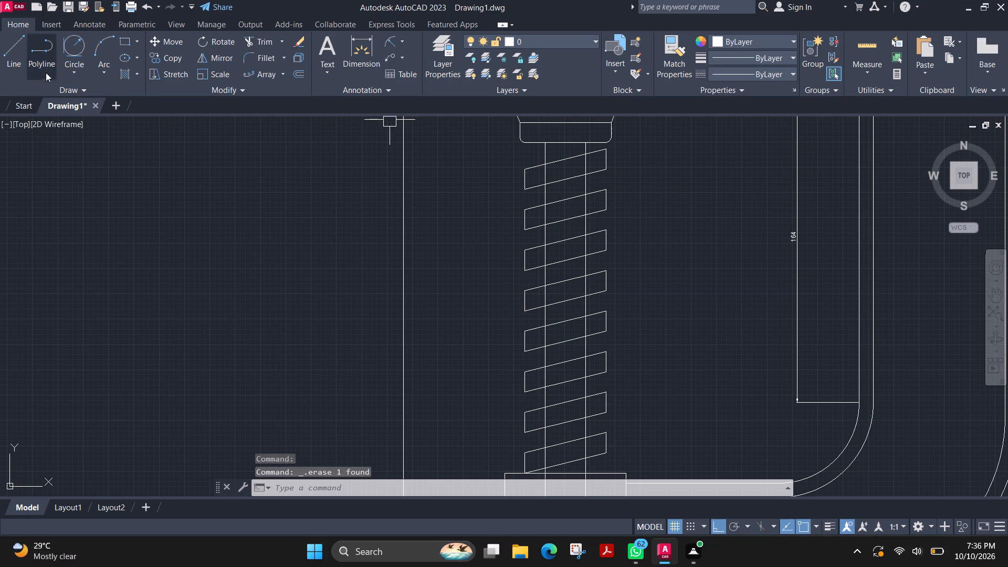
# Trim the two vertical screw core lines inside each of the eight slanted threads above the block.
pyautogui.click(254, 44)
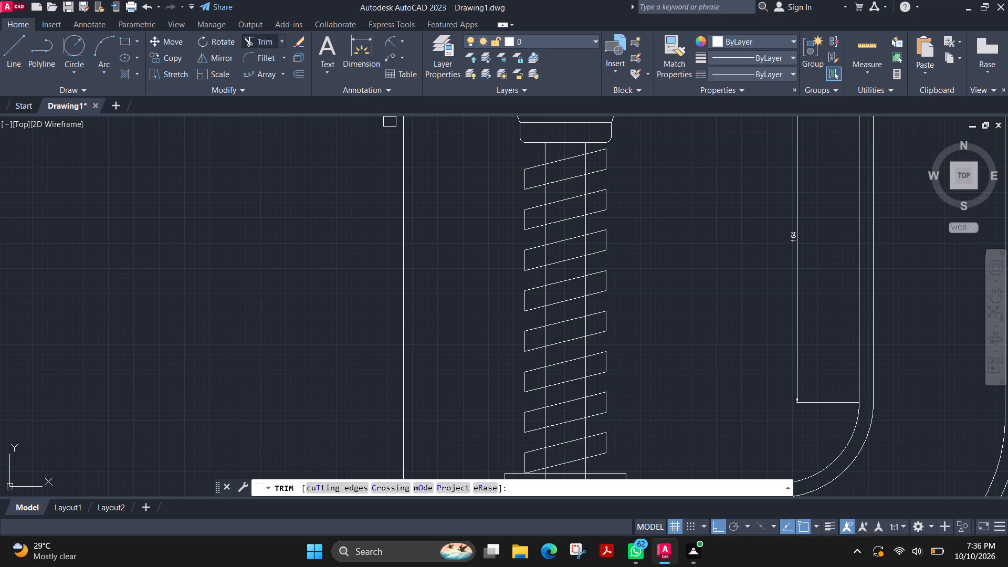
pyautogui.scroll(2, 540, 172)
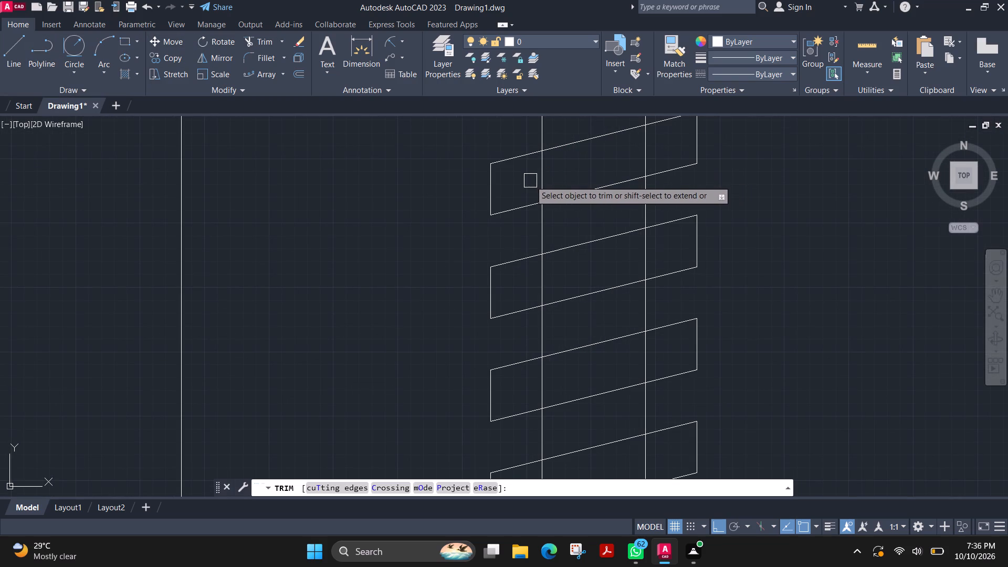
pyautogui.moveTo(532, 184); pyautogui.dragTo(655, 153)
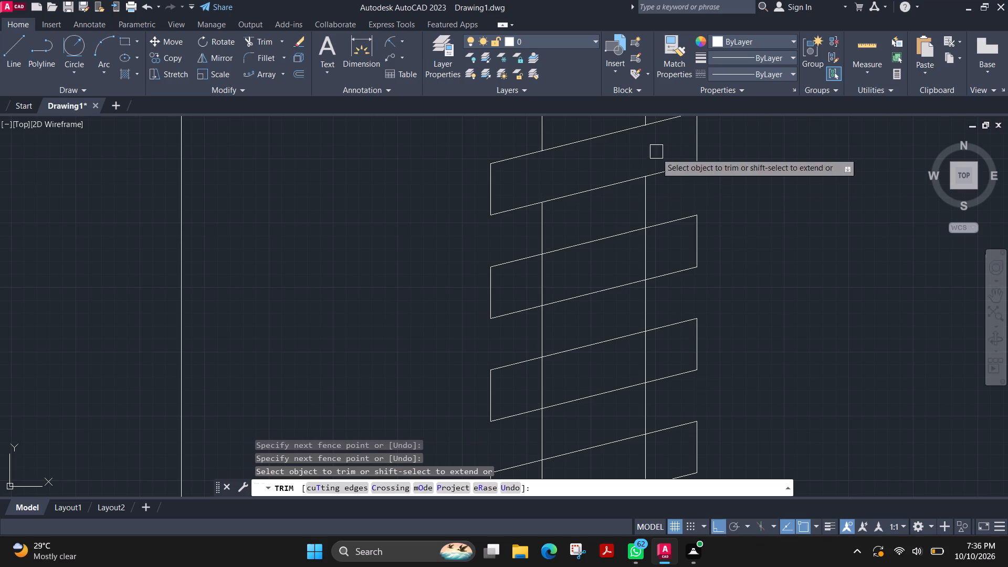
pyautogui.moveTo(672, 251); pyautogui.dragTo(505, 295)
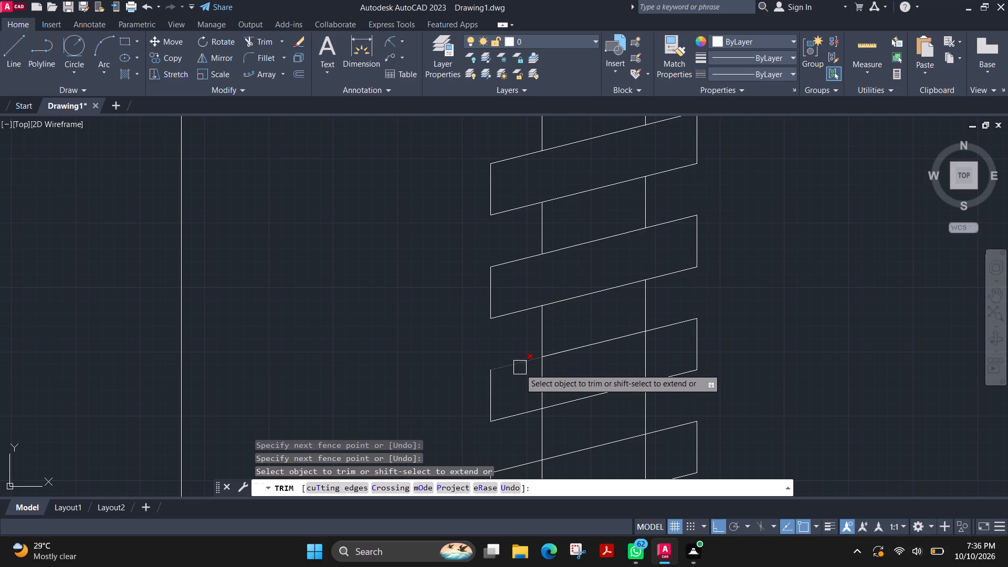
pyautogui.moveTo(522, 391); pyautogui.dragTo(666, 358)
pyautogui.moveTo(610, 409); pyautogui.dragTo(600, 396, button='middle')
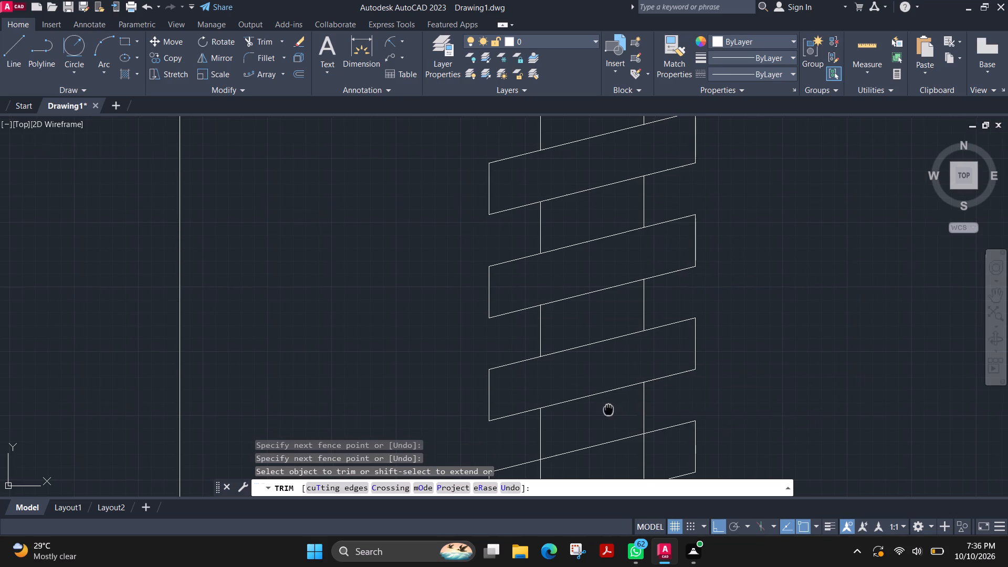
pyautogui.moveTo(600, 396); pyautogui.dragTo(585, 163, button='middle')
pyautogui.moveTo(502, 245); pyautogui.dragTo(670, 208)
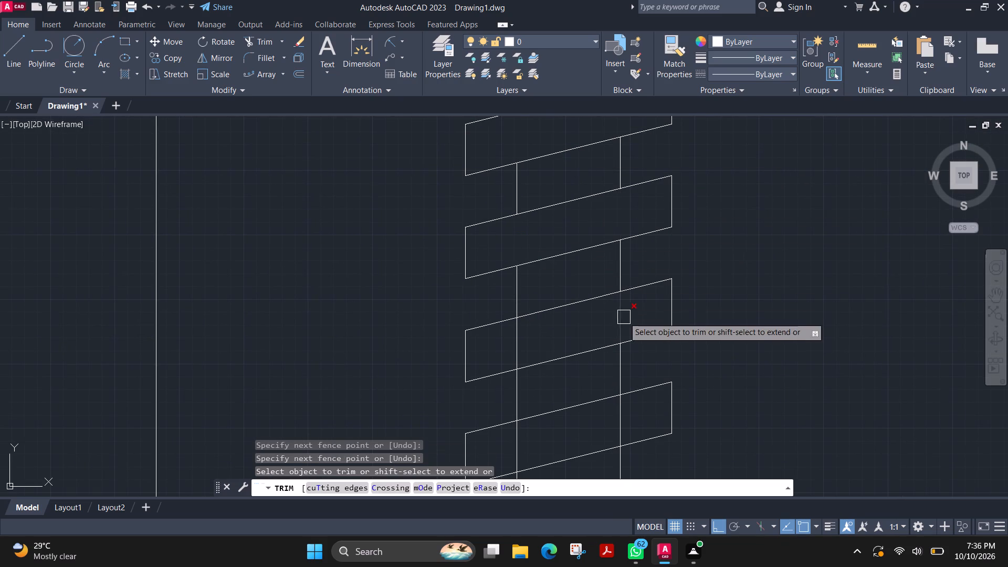
pyautogui.moveTo(637, 315); pyautogui.dragTo(489, 354)
pyautogui.moveTo(555, 396); pyautogui.dragTo(550, 308, button='middle')
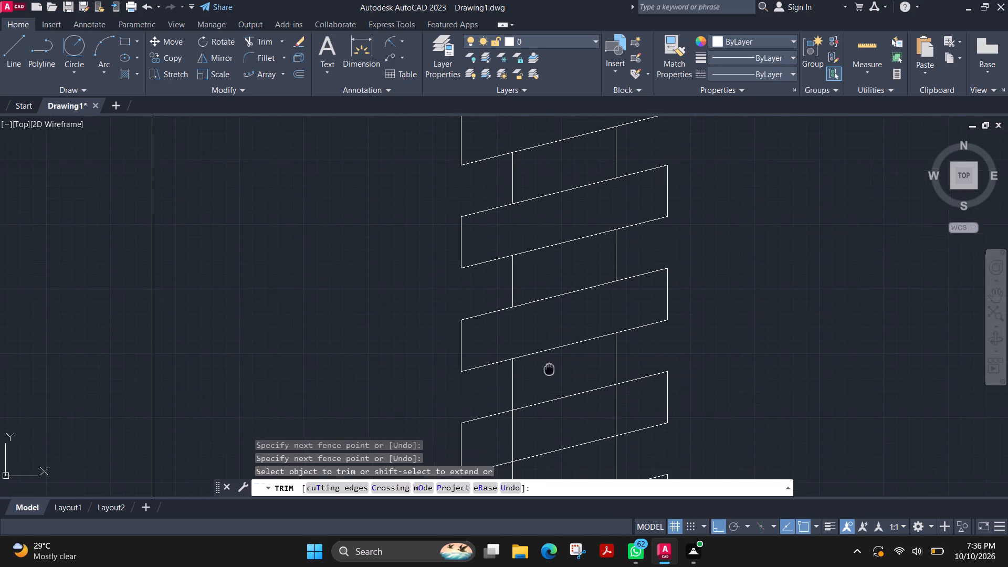
pyautogui.moveTo(550, 308); pyautogui.dragTo(552, 192, button='middle')
pyautogui.moveTo(489, 257); pyautogui.dragTo(587, 225)
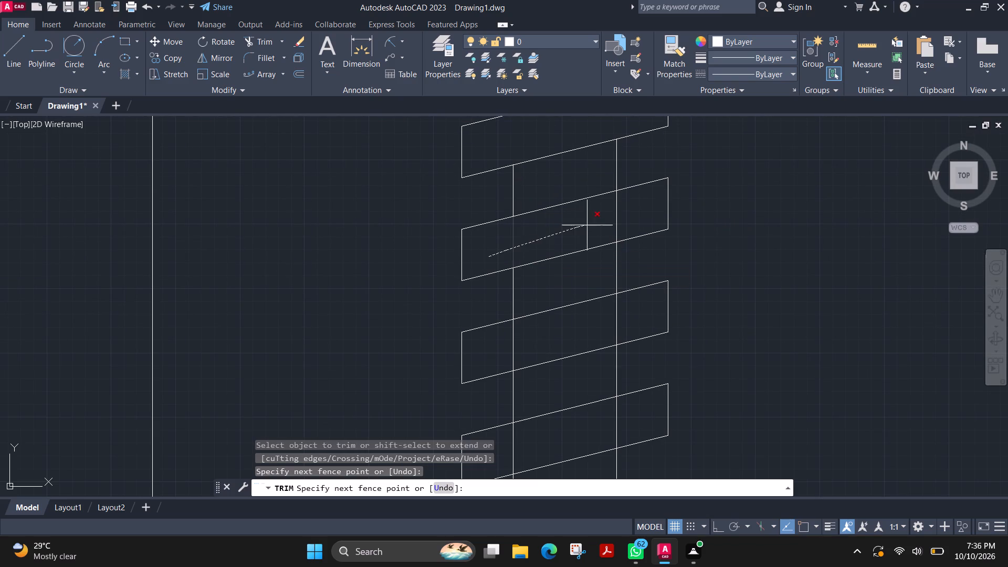
pyautogui.moveTo(587, 225); pyautogui.dragTo(624, 222)
pyautogui.moveTo(637, 319); pyautogui.dragTo(508, 352)
pyautogui.moveTo(508, 352); pyautogui.dragTo(504, 353)
pyautogui.moveTo(554, 382); pyautogui.dragTo(522, 240, button='middle')
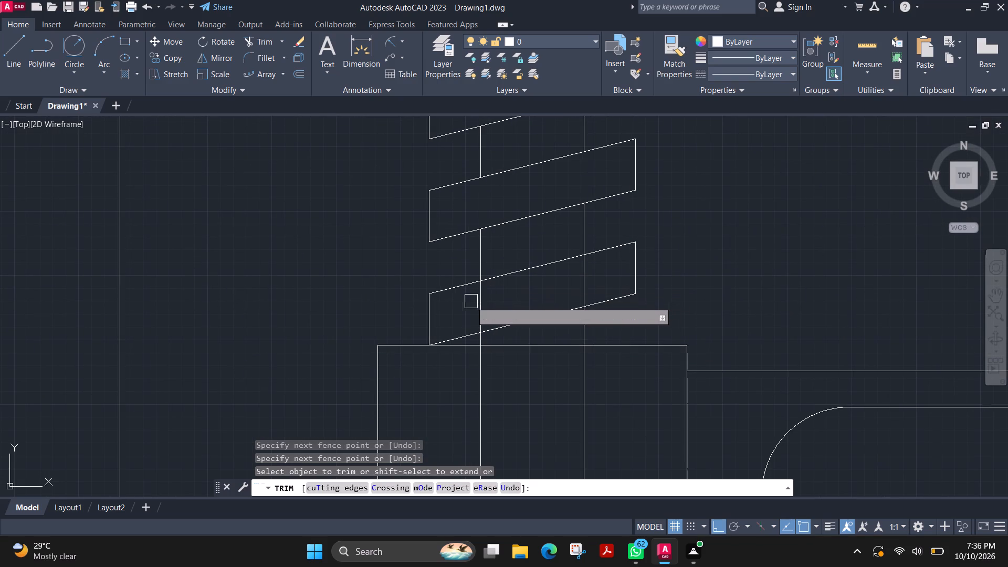
pyautogui.moveTo(467, 303); pyautogui.dragTo(604, 272)
# Trim the two vertical core lines inside each of the four slanted threads between the block and the handle hub.
pyautogui.scroll(-2, 571, 313)
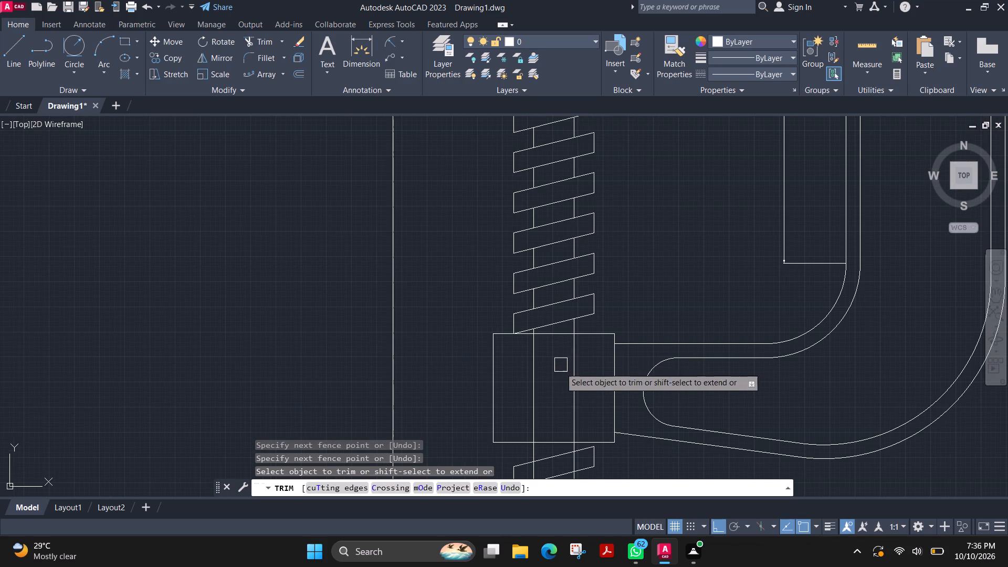
pyautogui.moveTo(551, 387); pyautogui.dragTo(547, 176, button='middle')
pyautogui.scroll(2, 524, 265)
pyautogui.moveTo(514, 263); pyautogui.dragTo(649, 231)
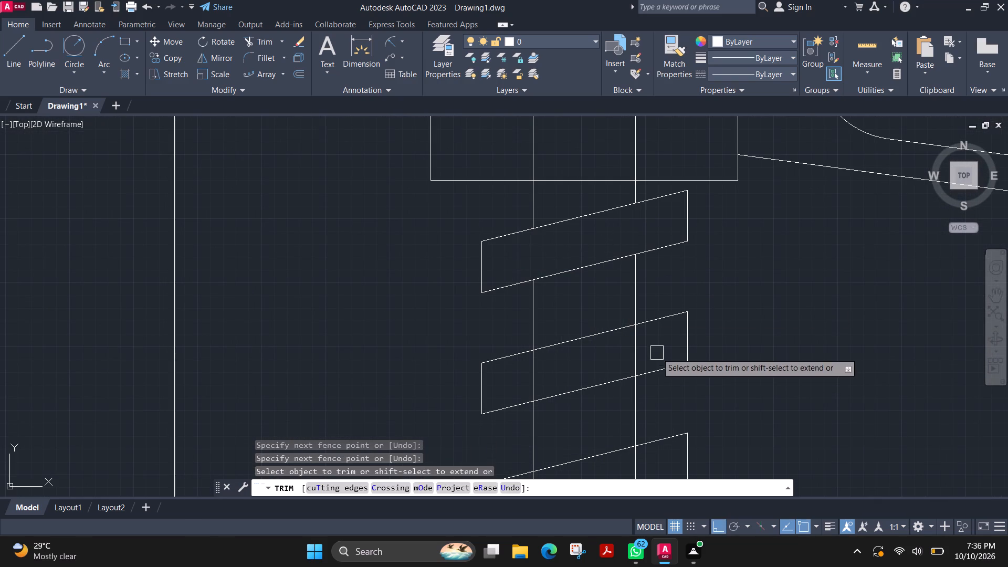
pyautogui.moveTo(654, 349); pyautogui.dragTo(516, 384)
pyautogui.moveTo(584, 410); pyautogui.dragTo(551, 240, button='middle')
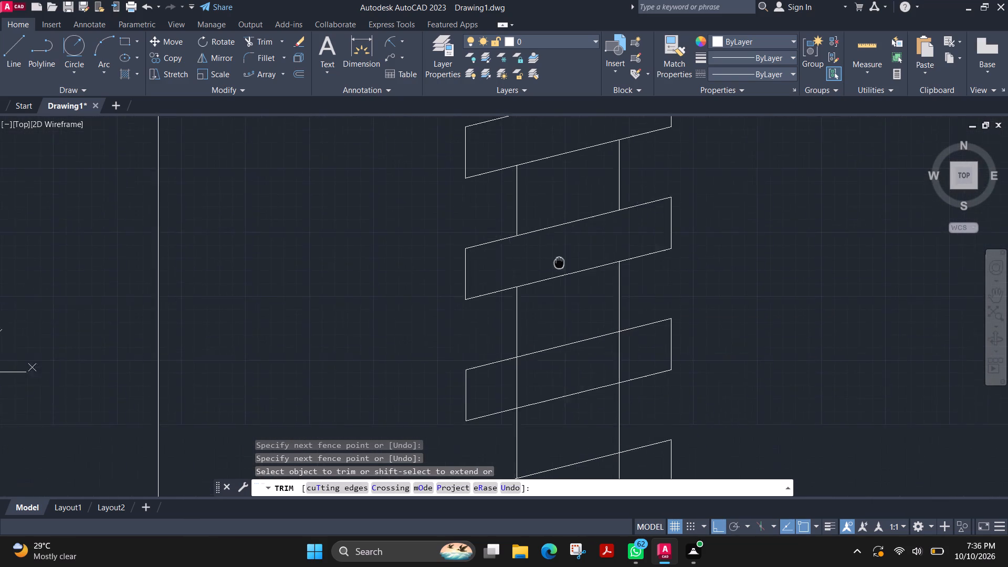
pyautogui.moveTo(551, 240); pyautogui.dragTo(540, 218, button='middle')
pyautogui.moveTo(463, 306); pyautogui.dragTo(604, 275)
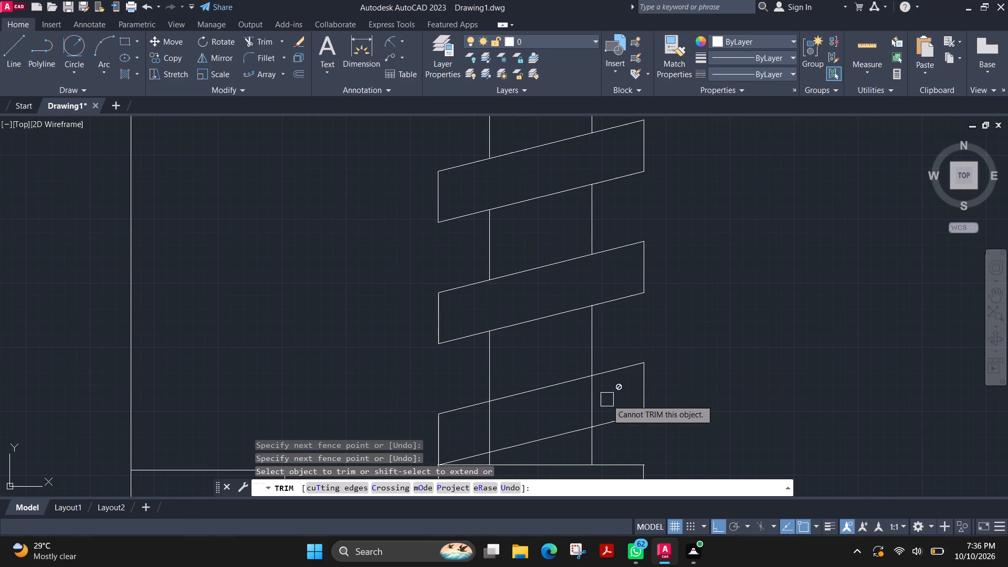
pyautogui.moveTo(611, 395); pyautogui.dragTo(479, 432)
pyautogui.scroll(1, 551, 412)
pyautogui.moveTo(551, 412); pyautogui.dragTo(549, 283, button='middle')
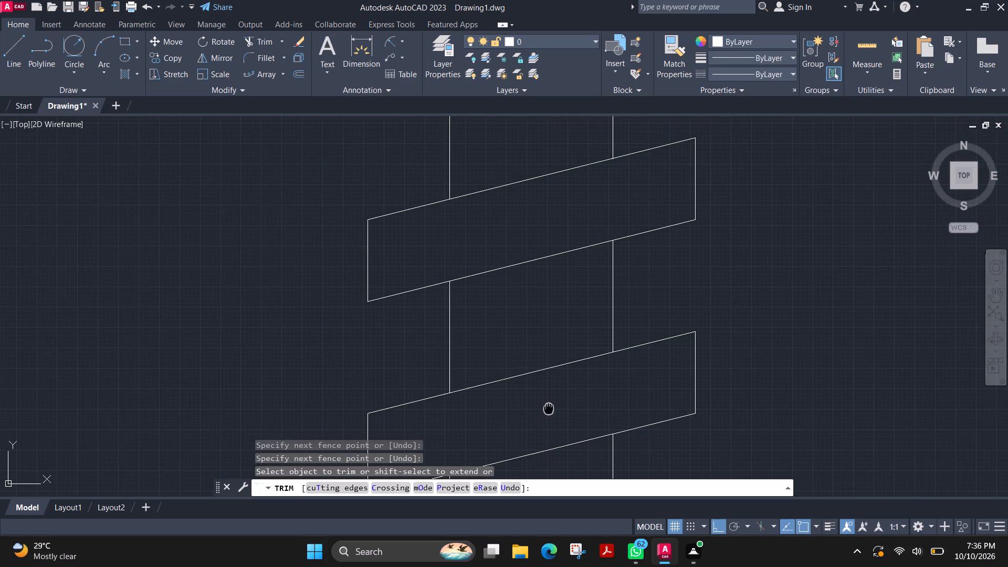
pyautogui.moveTo(549, 283); pyautogui.dragTo(556, 181, button='middle')
pyautogui.scroll(-2, 558, 221)
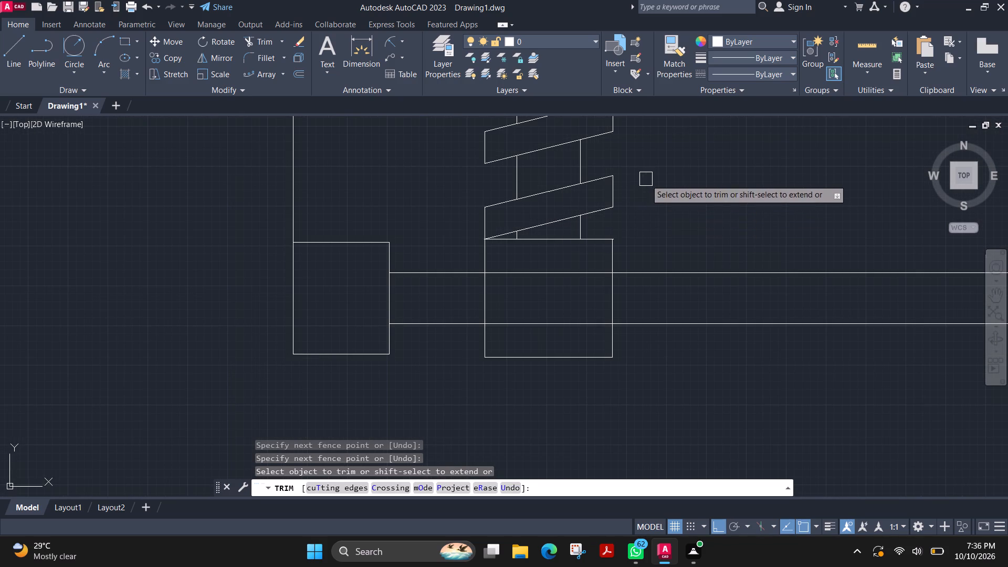
pyautogui.press('Escape')
# Hatch the interior of the C-shaped frame with the ANSI32 pattern at a scale of 40.
pyautogui.moveTo(637, 178); pyautogui.dragTo(570, 454, button='middle')
pyautogui.scroll(-1, 582, 350)
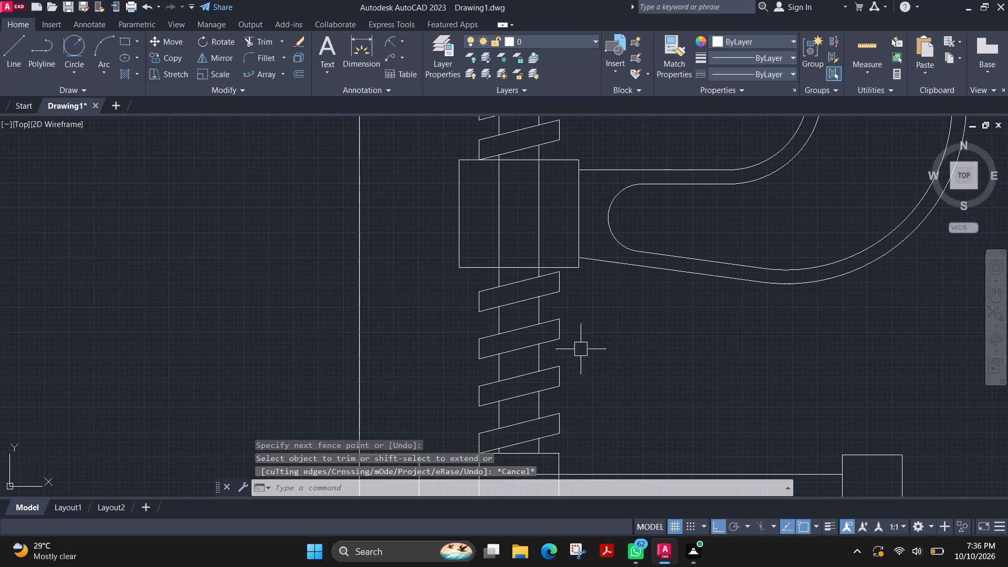
pyautogui.scroll(-1, 583, 330)
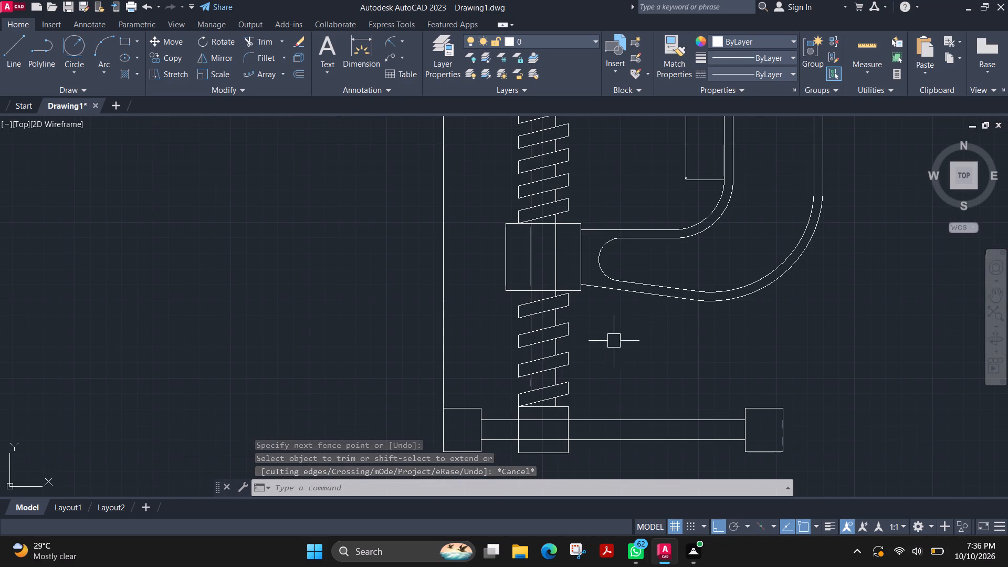
pyautogui.scroll(-1, 635, 331)
pyautogui.scroll(-1, 713, 221)
pyautogui.moveTo(705, 207); pyautogui.dragTo(662, 329, button='middle')
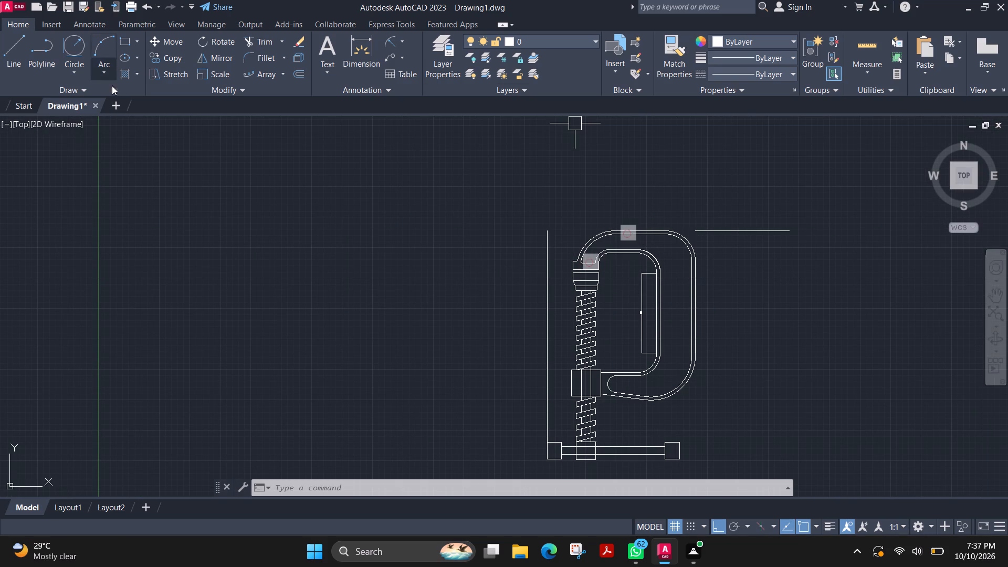
pyautogui.click(128, 78)
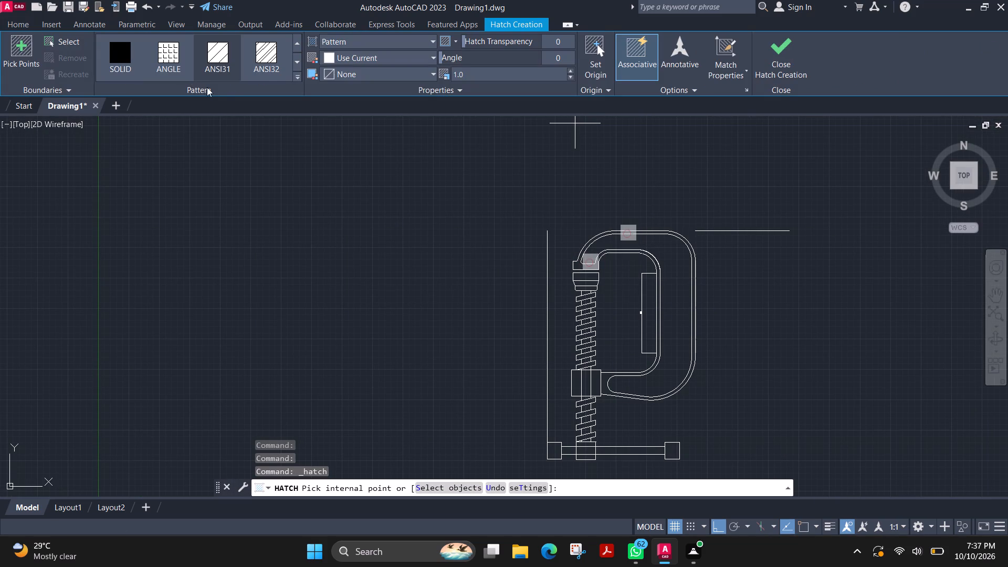
pyautogui.click(262, 52)
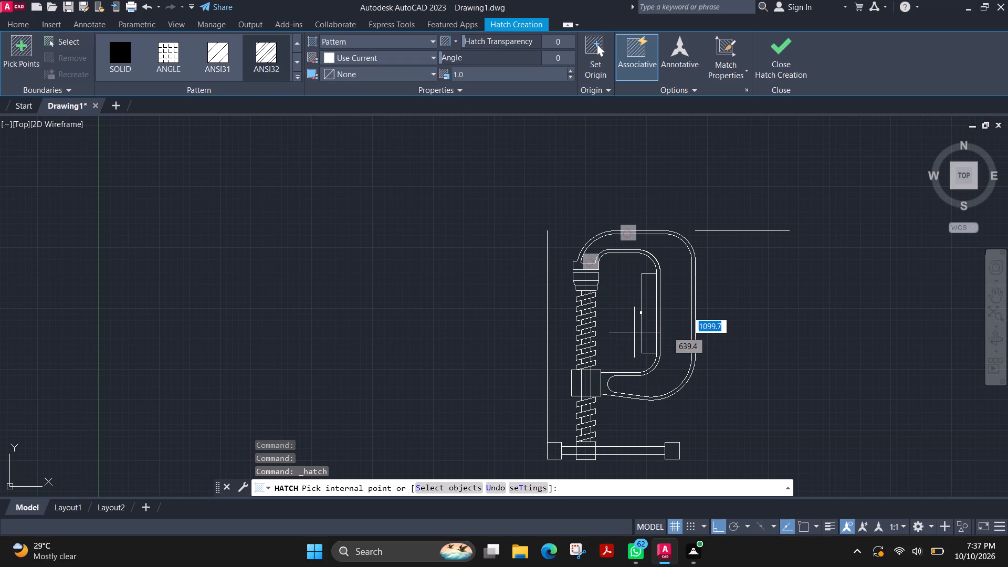
pyautogui.click(673, 258)
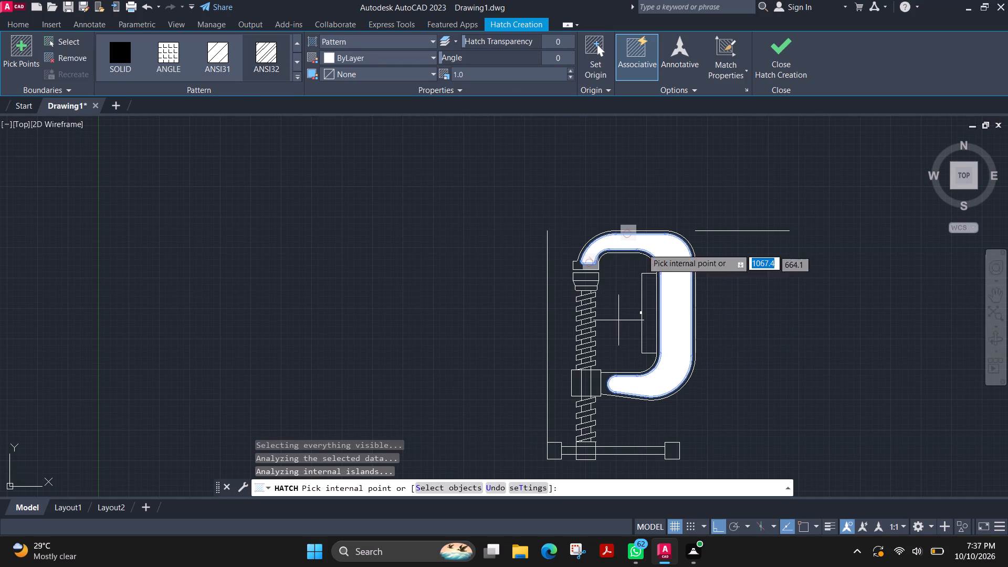
pyautogui.click(569, 71)
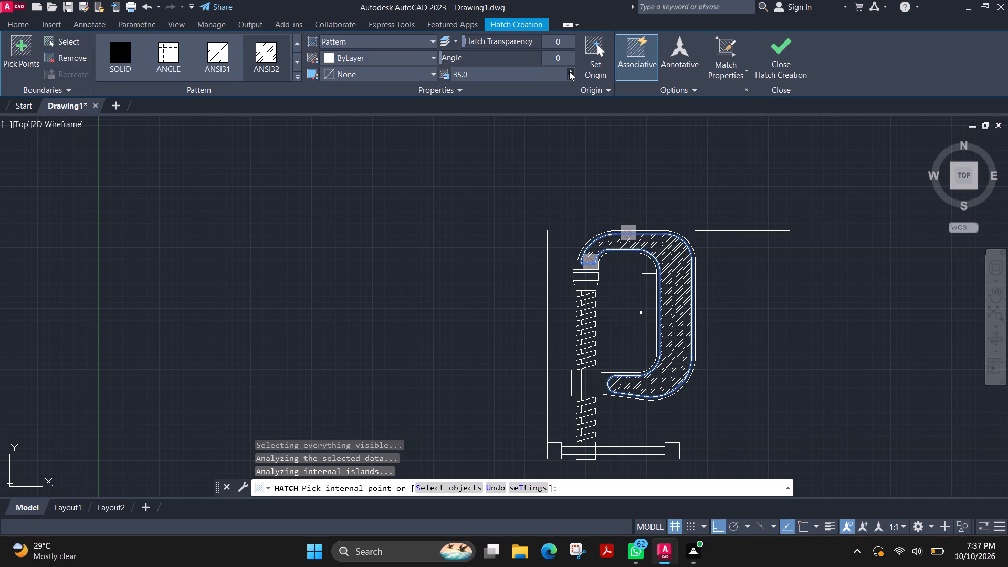
pyautogui.click(569, 71)
pyautogui.click(569, 71)
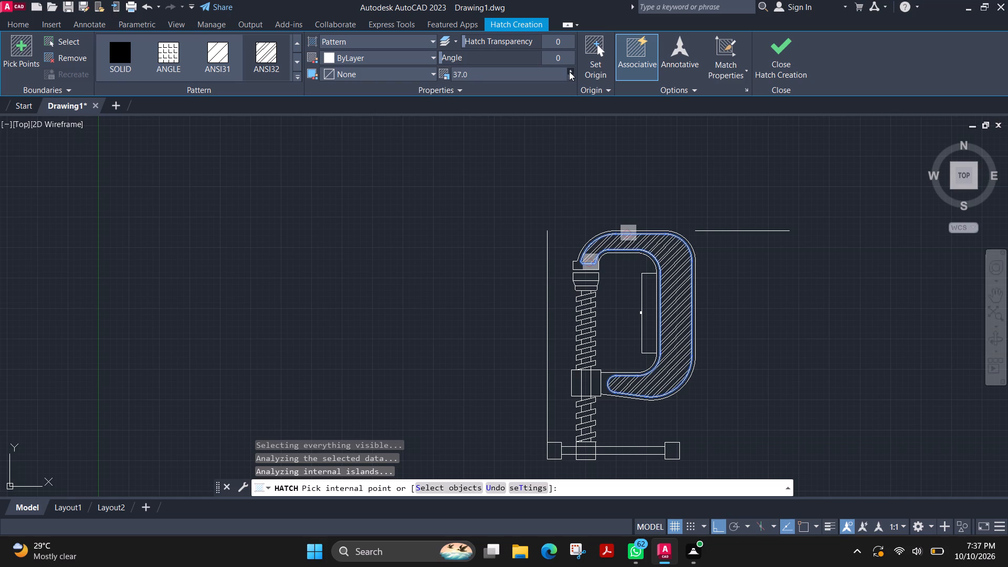
pyautogui.doubleClick(569, 71)
pyautogui.doubleClick(569, 71)
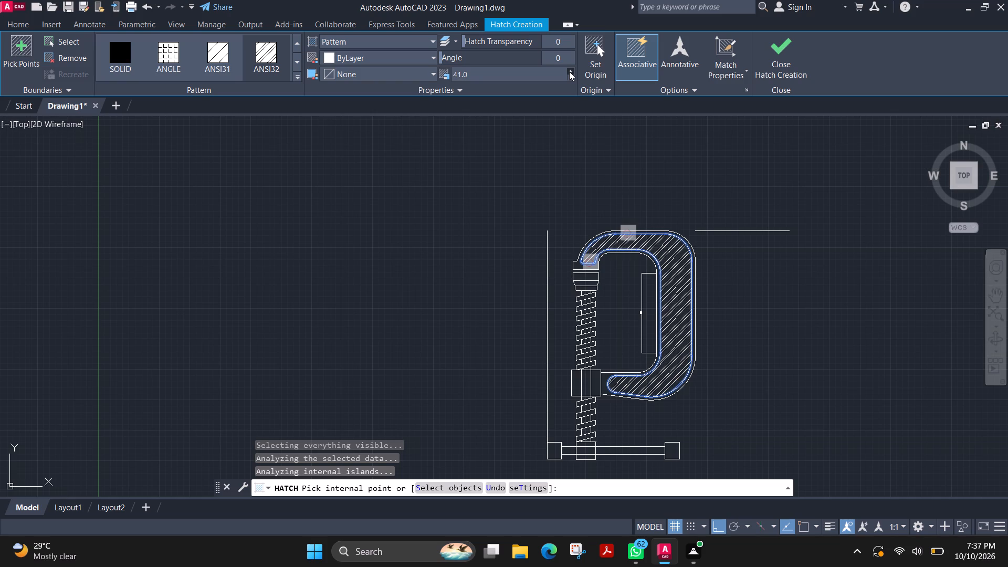
pyautogui.click(571, 75)
pyautogui.click(769, 58)
# Hide the two constraint markers on the upper arm of the frame.
pyautogui.scroll(3, 666, 345)
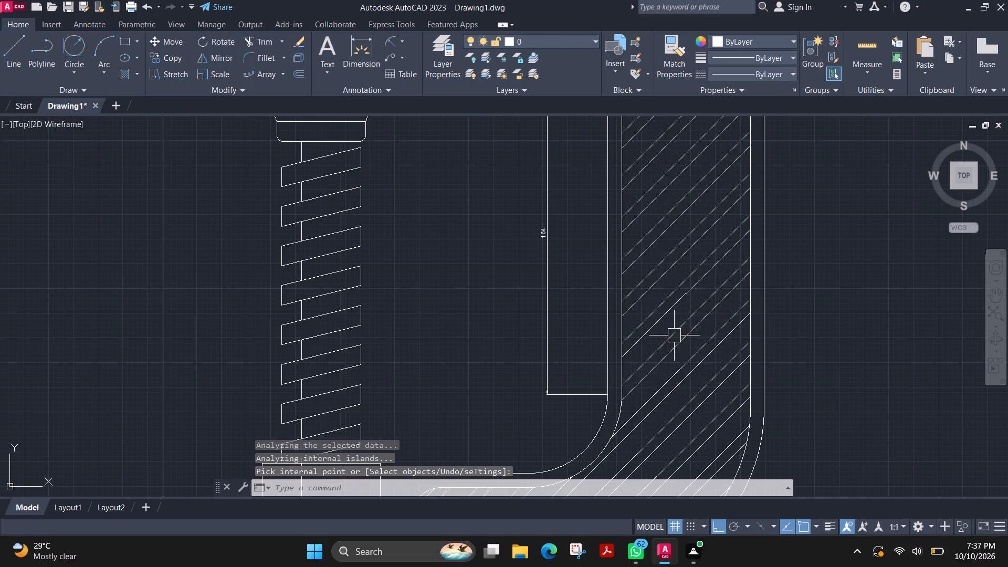
pyautogui.scroll(1, 669, 279)
pyautogui.scroll(-5, 669, 279)
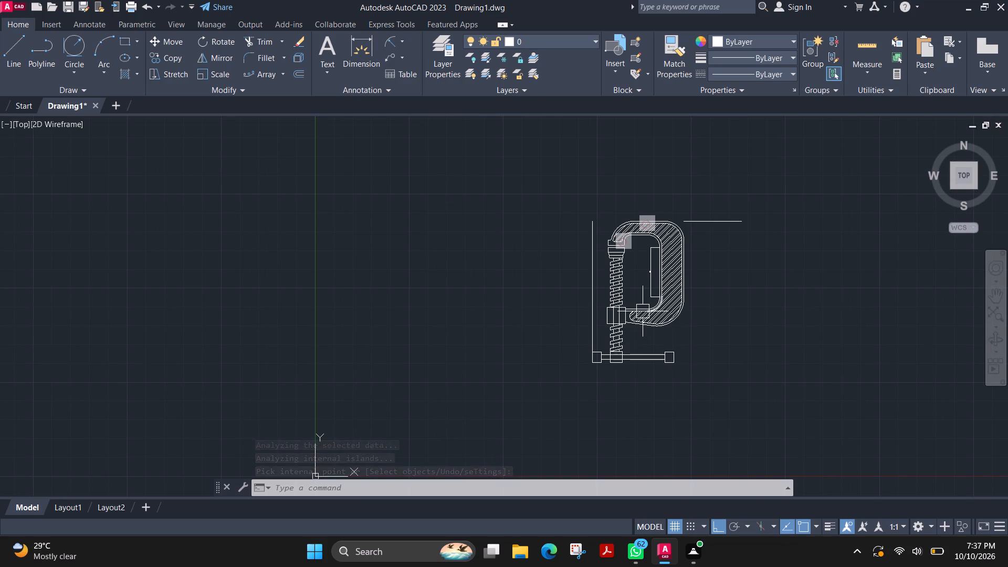
pyautogui.click(633, 236)
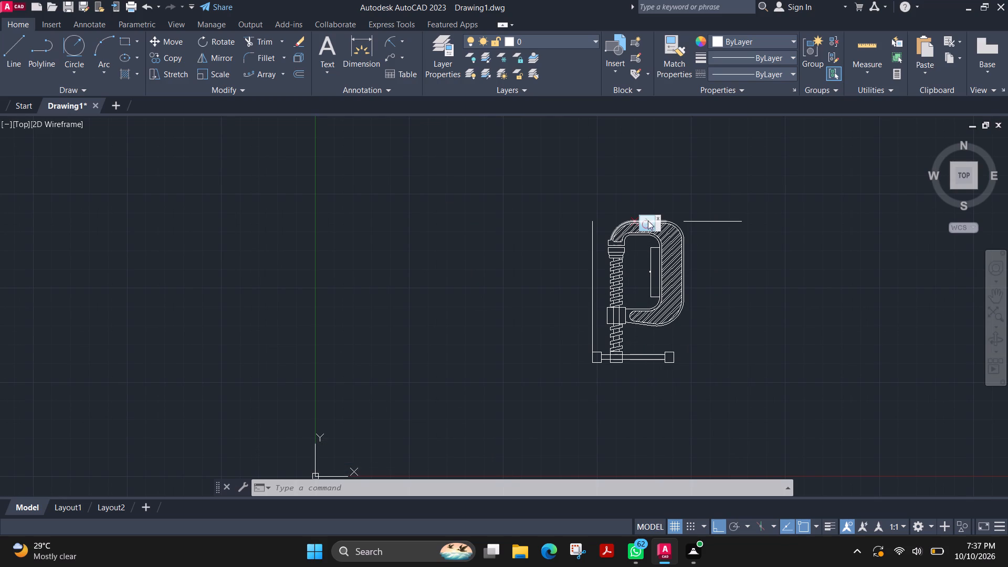
pyautogui.click(657, 219)
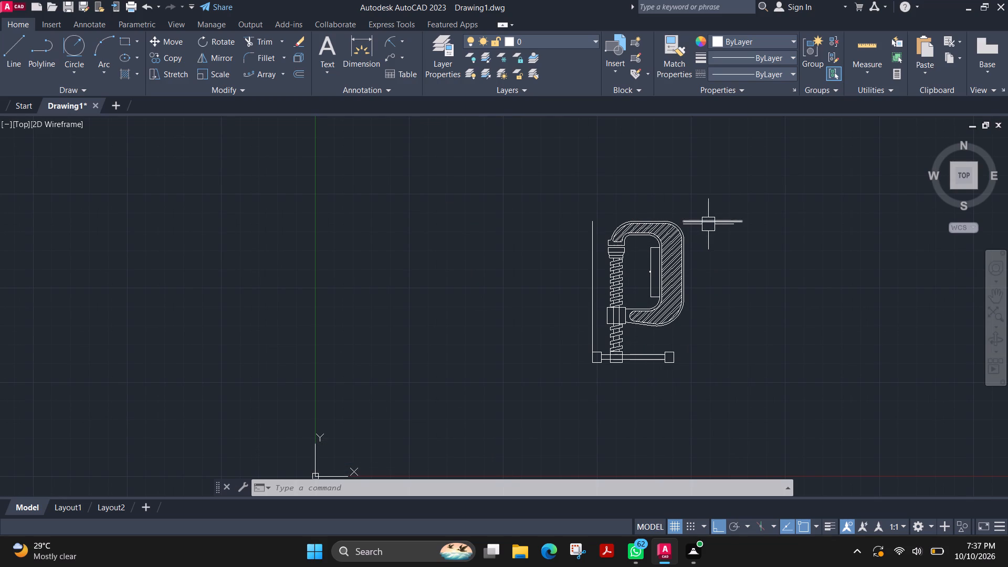
# Erase the leftover horizontal construction line beside the frame's top and the overlapping vertical ones alongside the screw.
pyautogui.click(718, 222)
pyautogui.press('Delete')
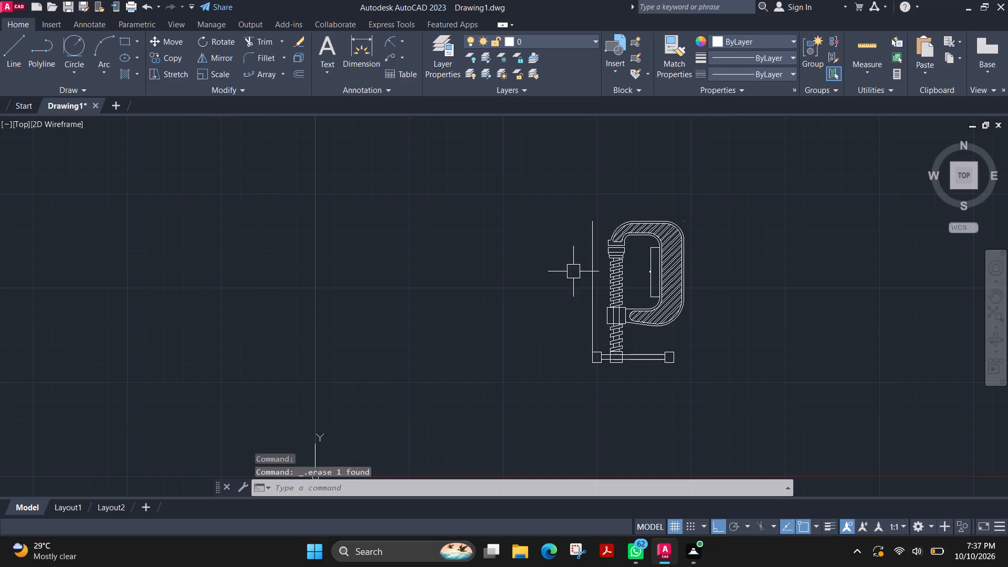
pyautogui.click(594, 265)
pyautogui.press('Delete')
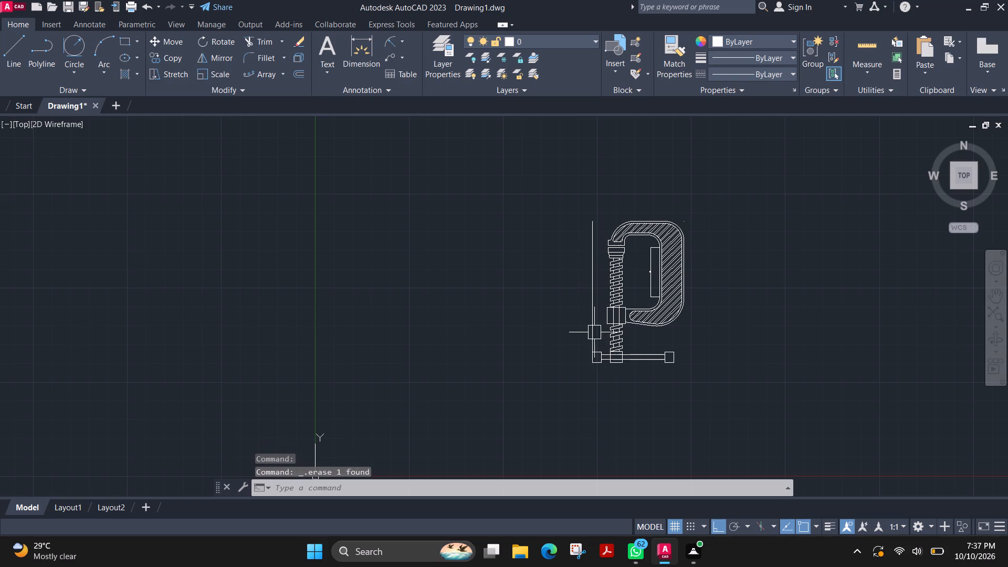
pyautogui.click(594, 332)
pyautogui.press('Delete')
# Delete the vertical 164 dimension inside the frame opening.
pyautogui.scroll(2, 613, 269)
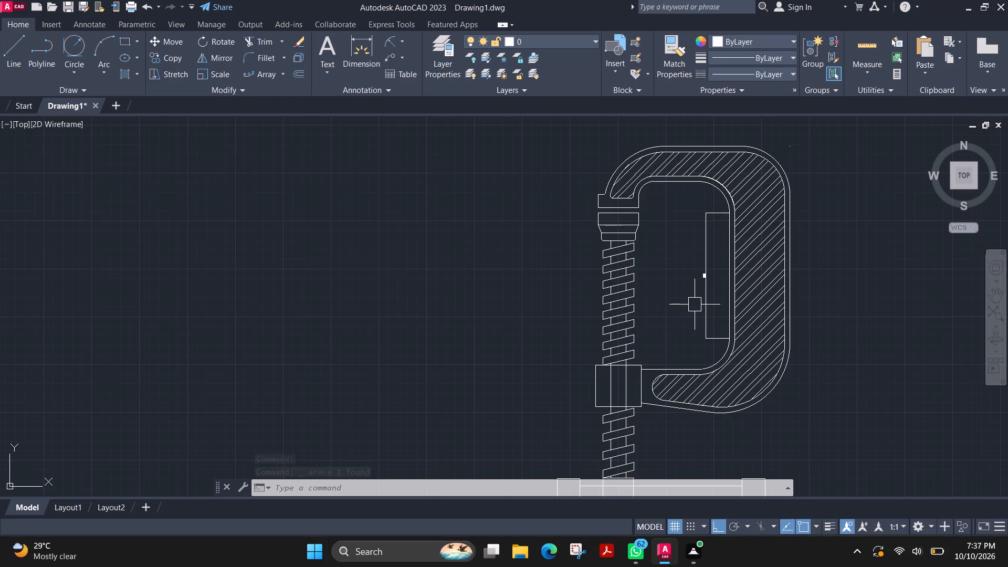
pyautogui.scroll(3, 695, 304)
pyautogui.scroll(-2, 713, 277)
pyautogui.scroll(1, 713, 276)
pyautogui.scroll(-1, 713, 276)
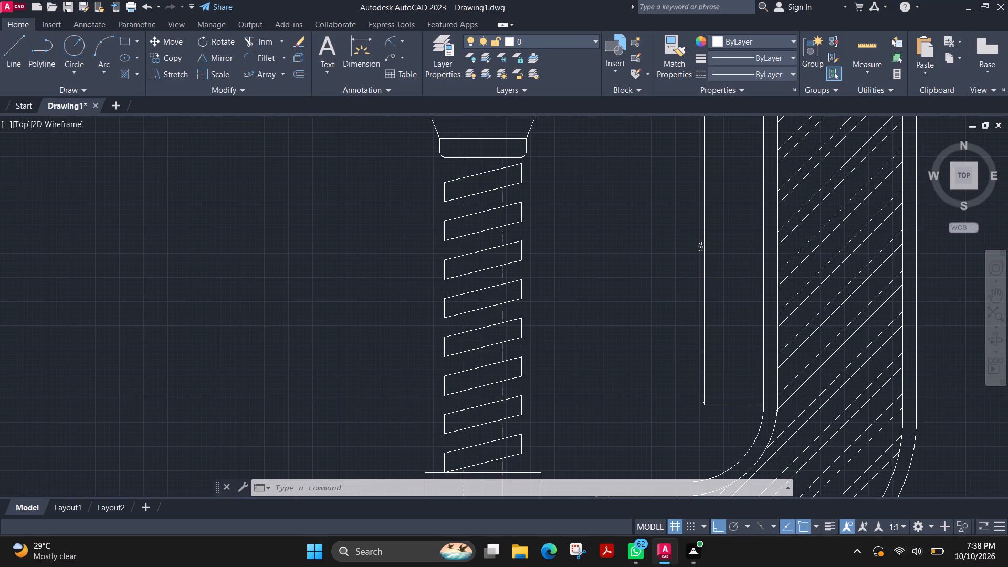
pyautogui.scroll(-1, 713, 276)
pyautogui.click(705, 338)
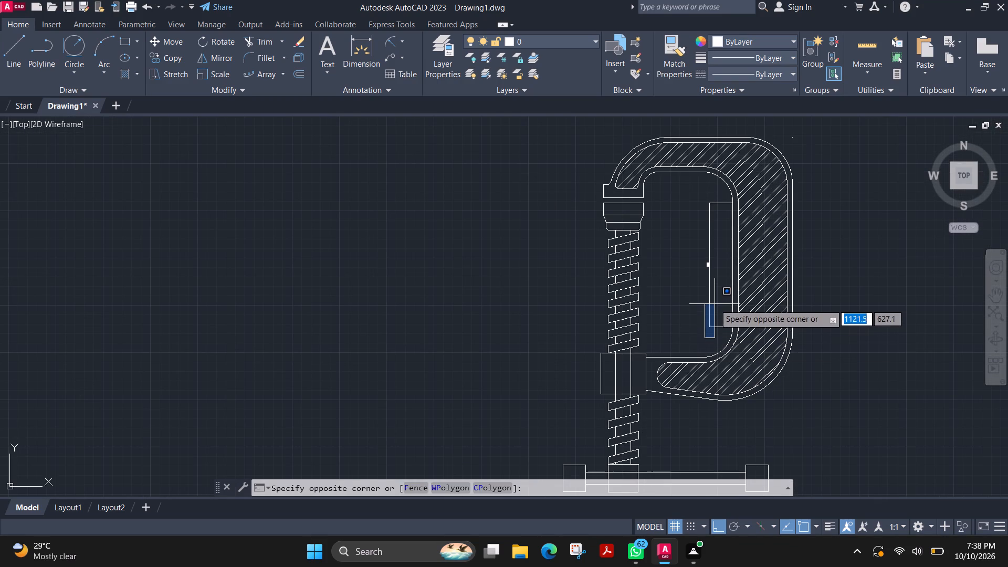
pyautogui.click(715, 304)
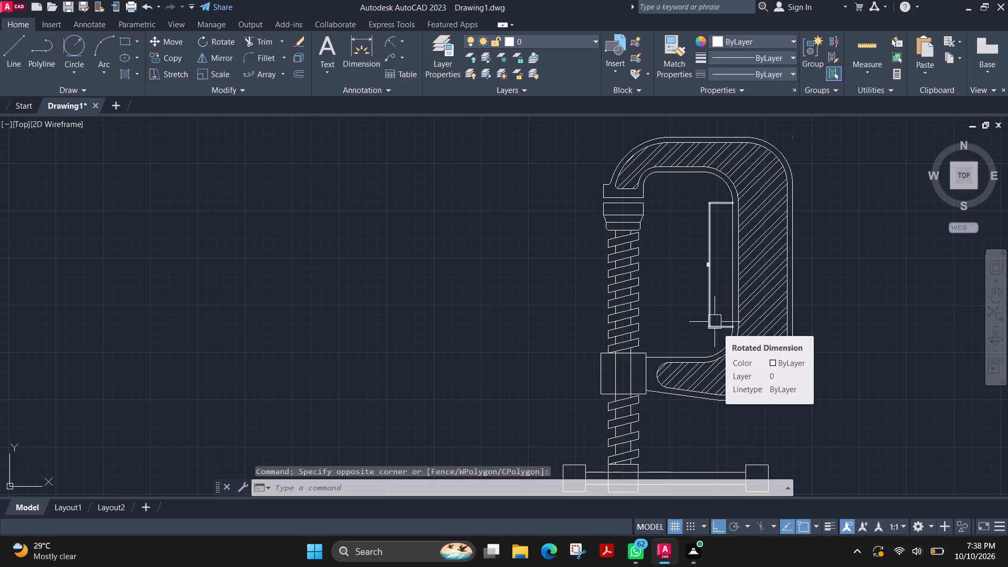
pyautogui.click(715, 322)
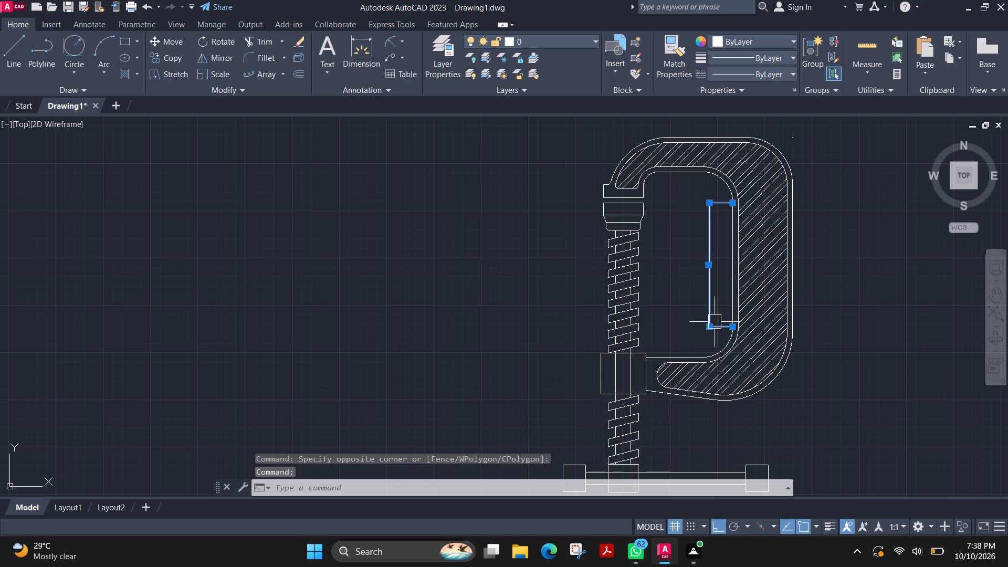
pyautogui.press('Delete')
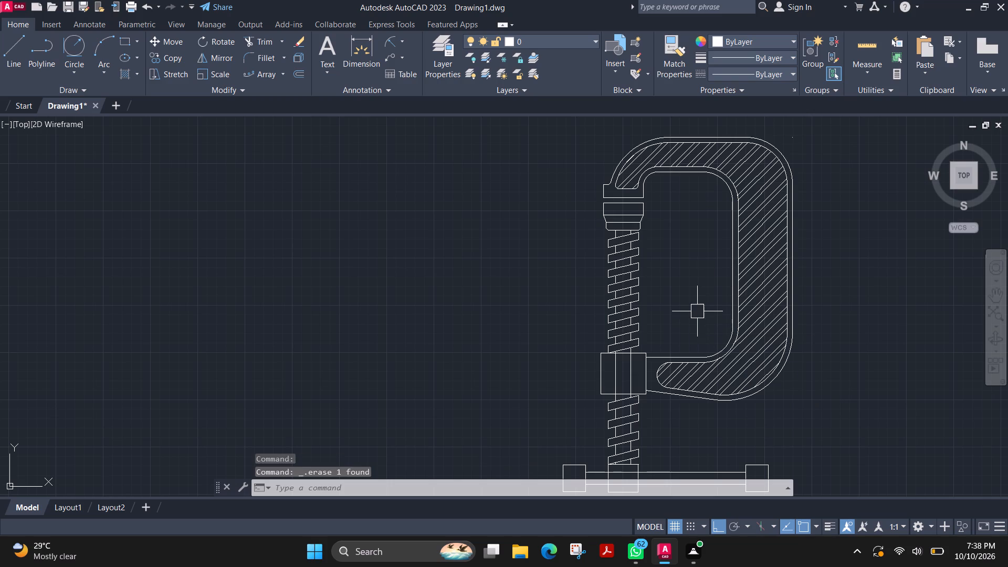
# Set the Standard dimension style's arrow size to 2.18 and make the style current.
pyautogui.press('d')
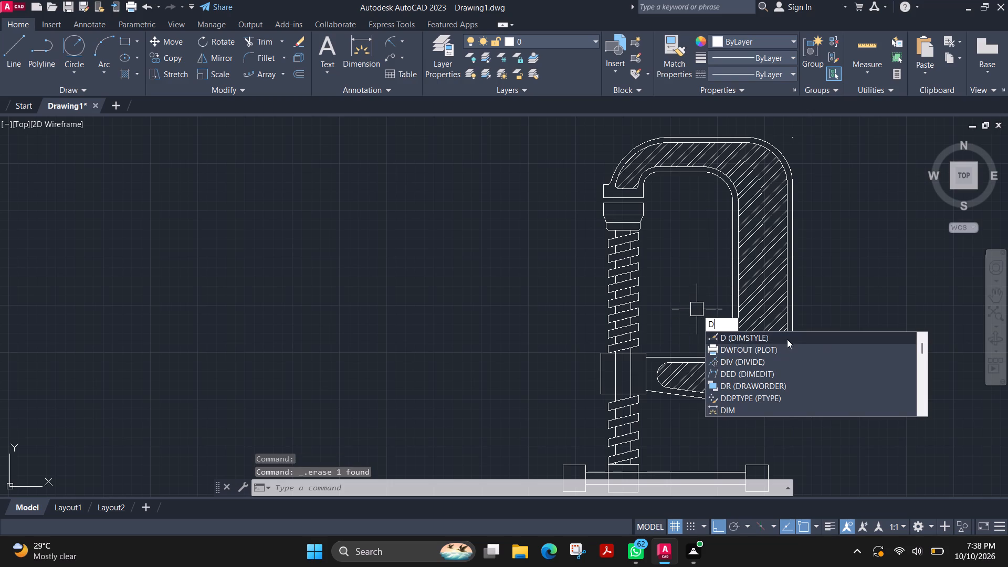
pyautogui.click(787, 339)
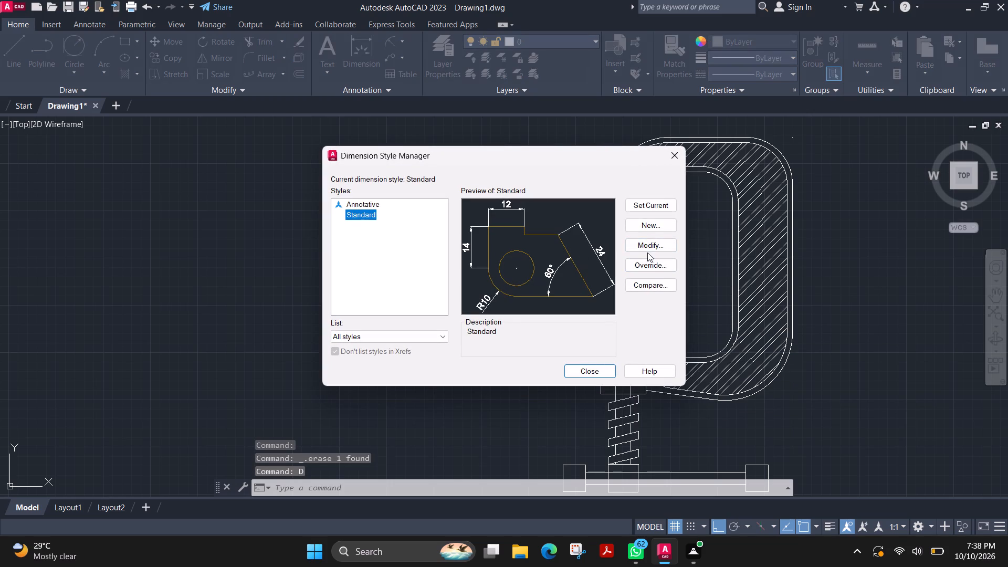
pyautogui.click(650, 248)
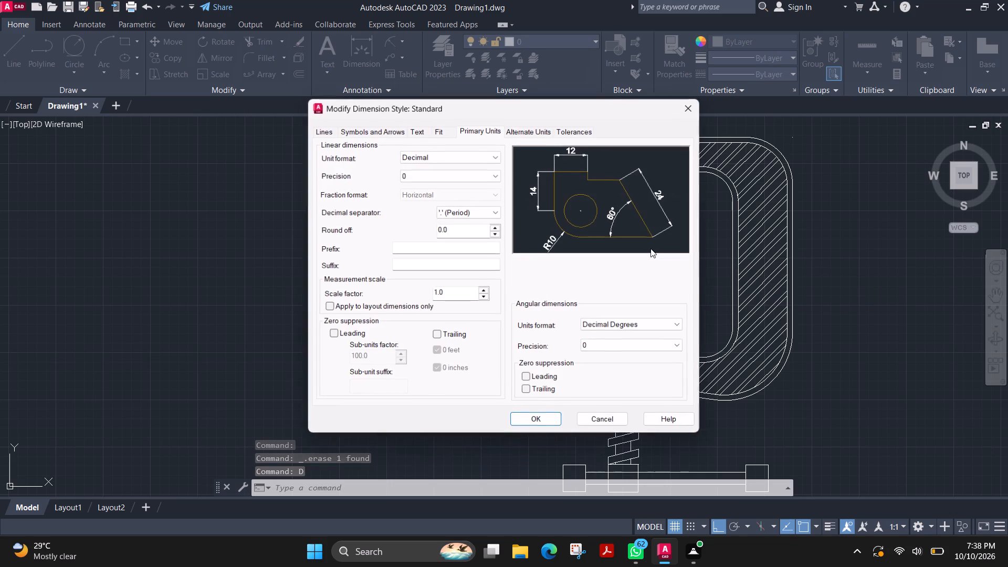
pyautogui.click(395, 130)
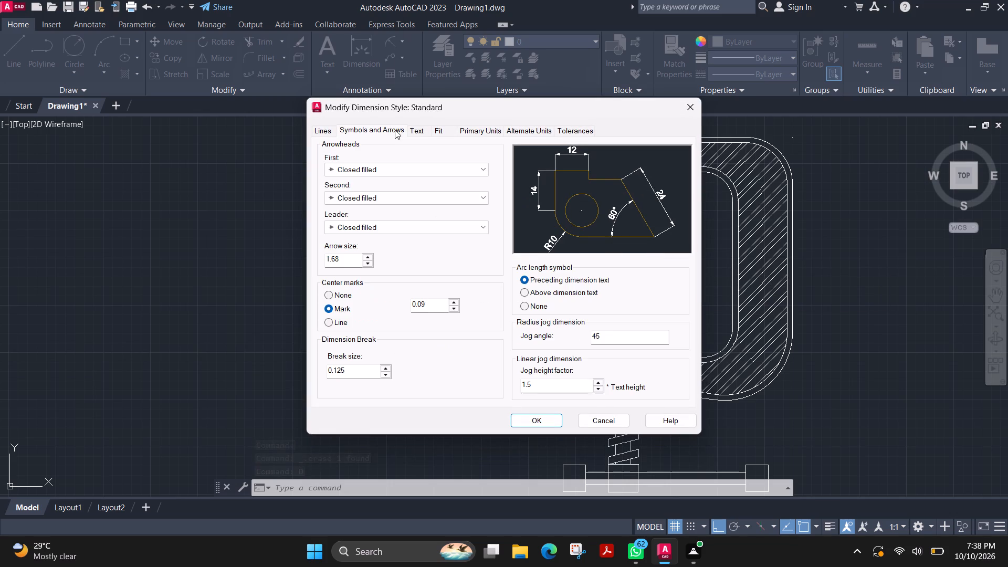
pyautogui.click(369, 256)
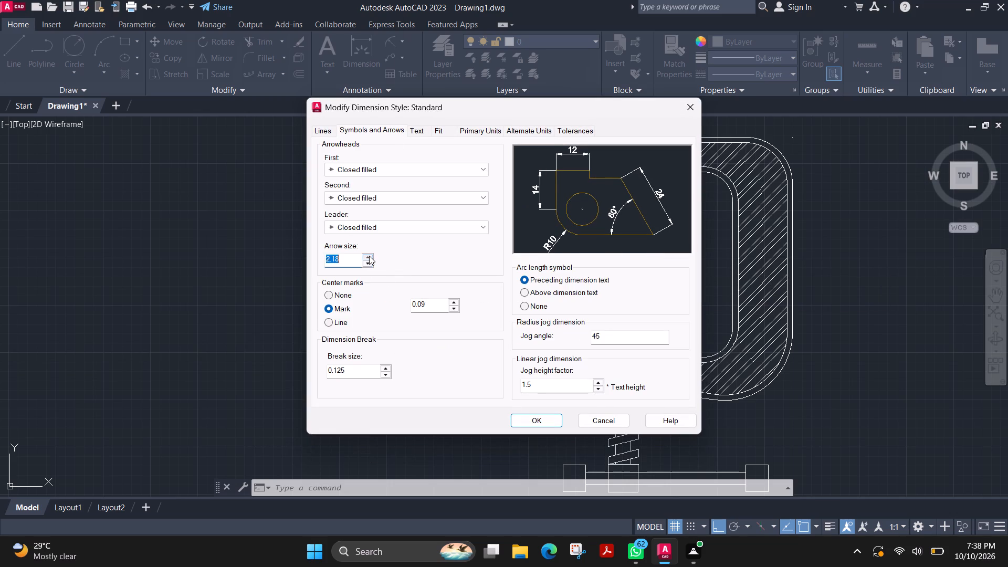
pyautogui.click(421, 128)
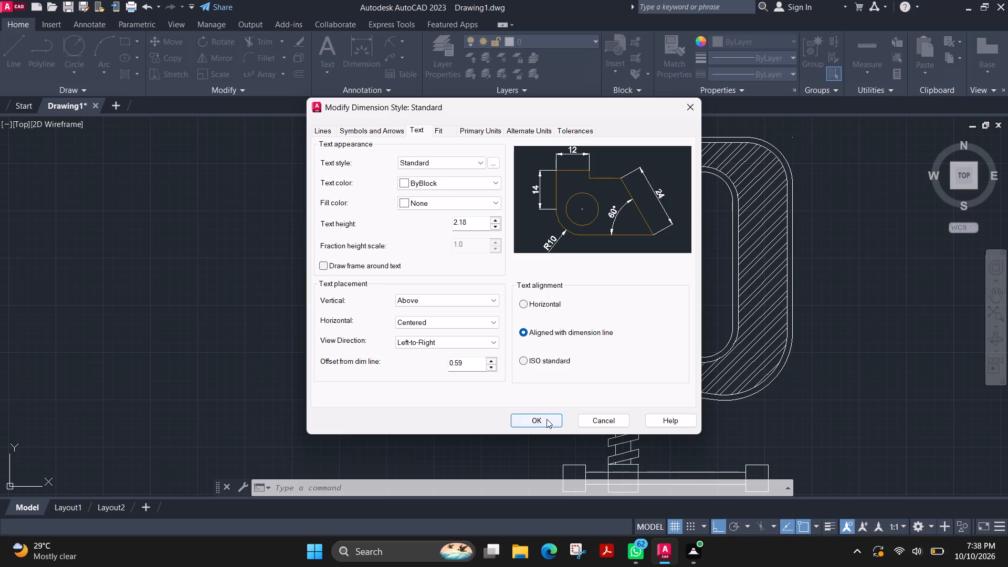
pyautogui.click(547, 419)
pyautogui.click(654, 209)
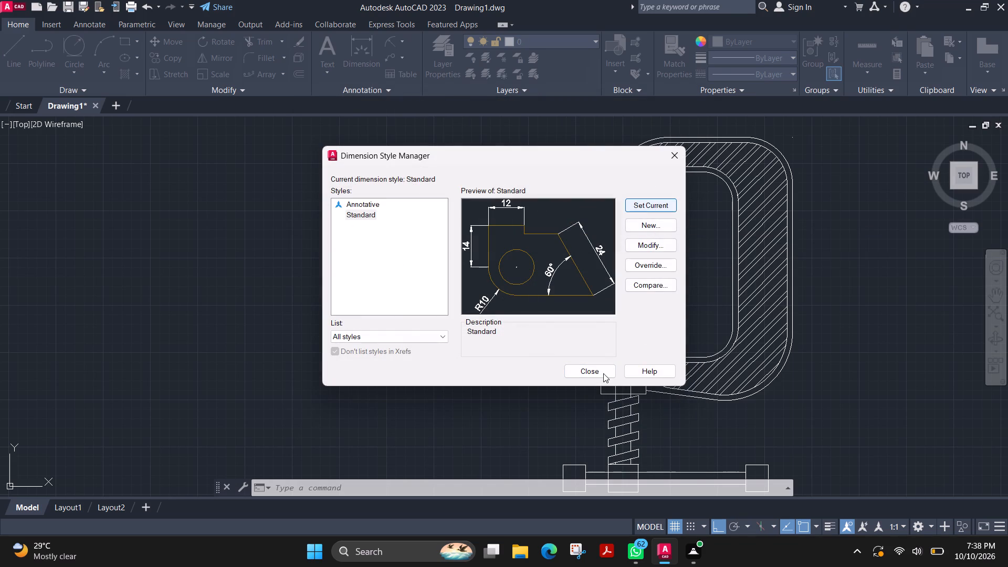
pyautogui.click(601, 376)
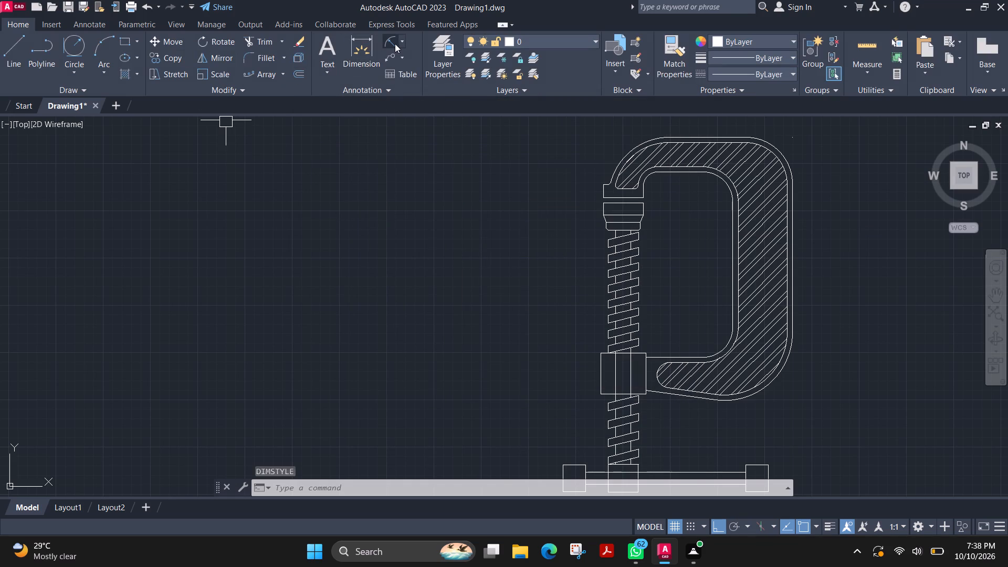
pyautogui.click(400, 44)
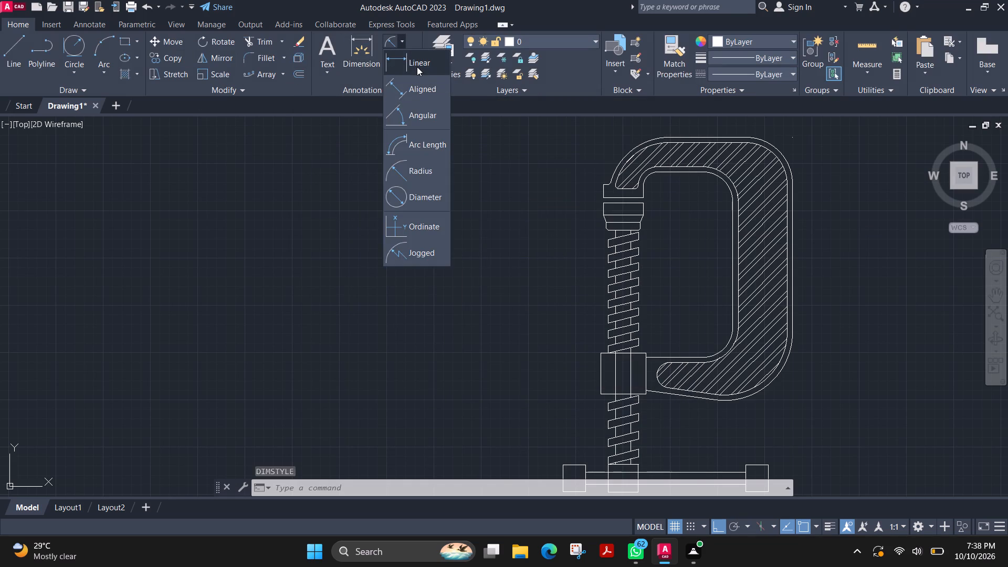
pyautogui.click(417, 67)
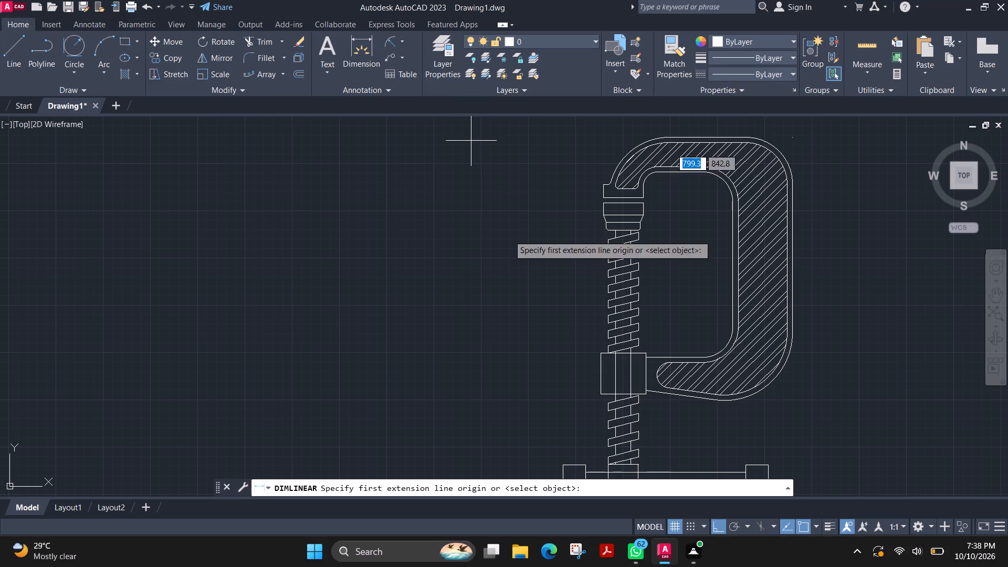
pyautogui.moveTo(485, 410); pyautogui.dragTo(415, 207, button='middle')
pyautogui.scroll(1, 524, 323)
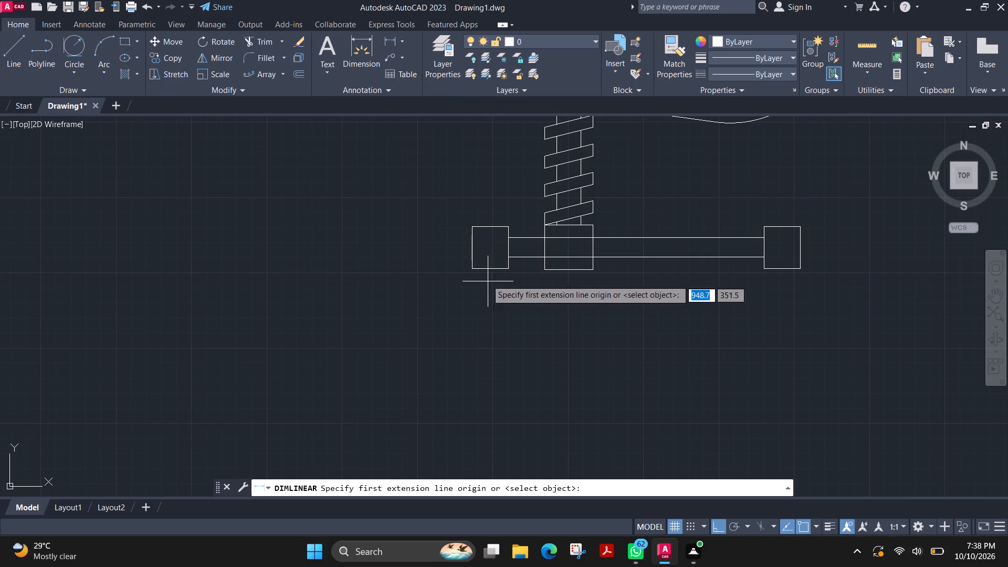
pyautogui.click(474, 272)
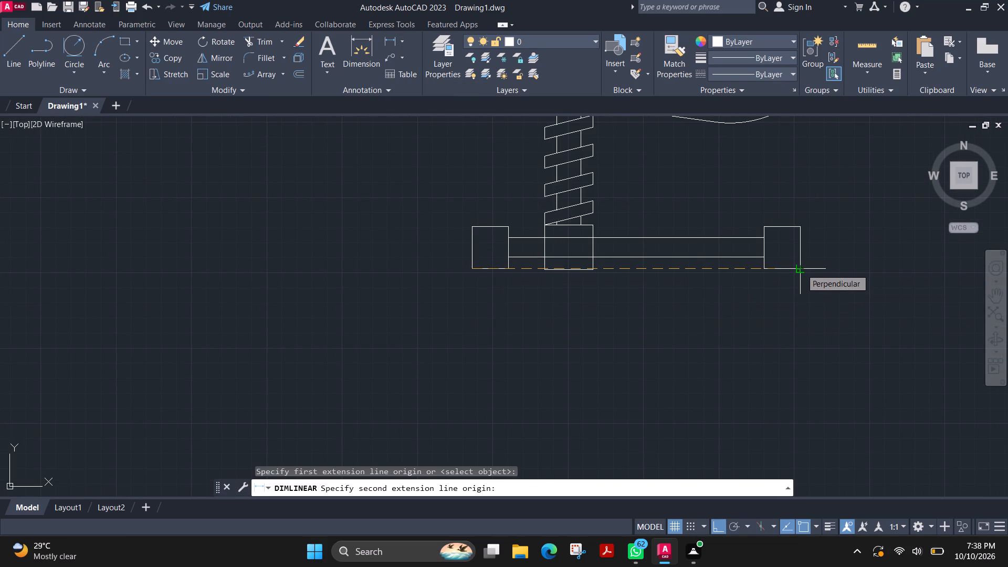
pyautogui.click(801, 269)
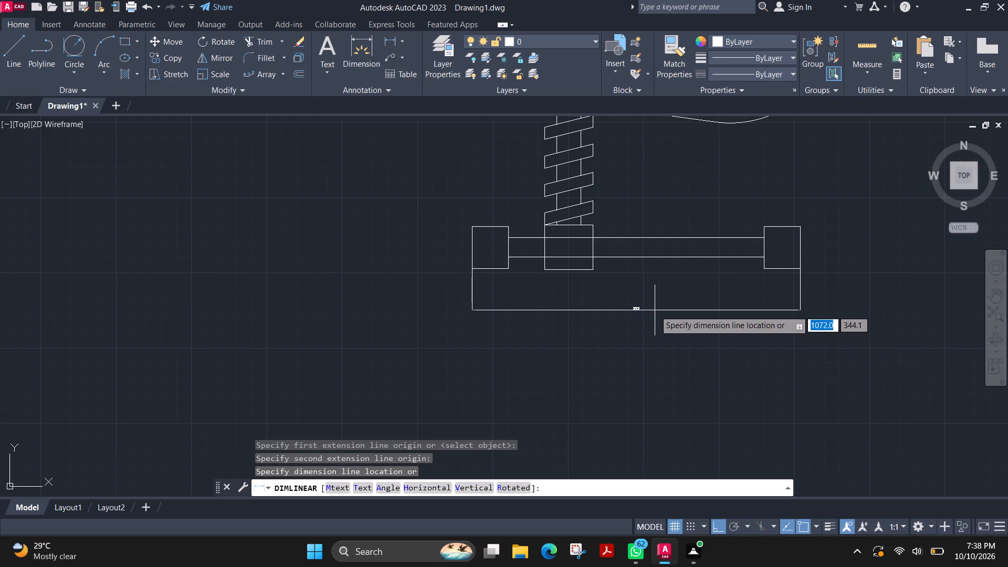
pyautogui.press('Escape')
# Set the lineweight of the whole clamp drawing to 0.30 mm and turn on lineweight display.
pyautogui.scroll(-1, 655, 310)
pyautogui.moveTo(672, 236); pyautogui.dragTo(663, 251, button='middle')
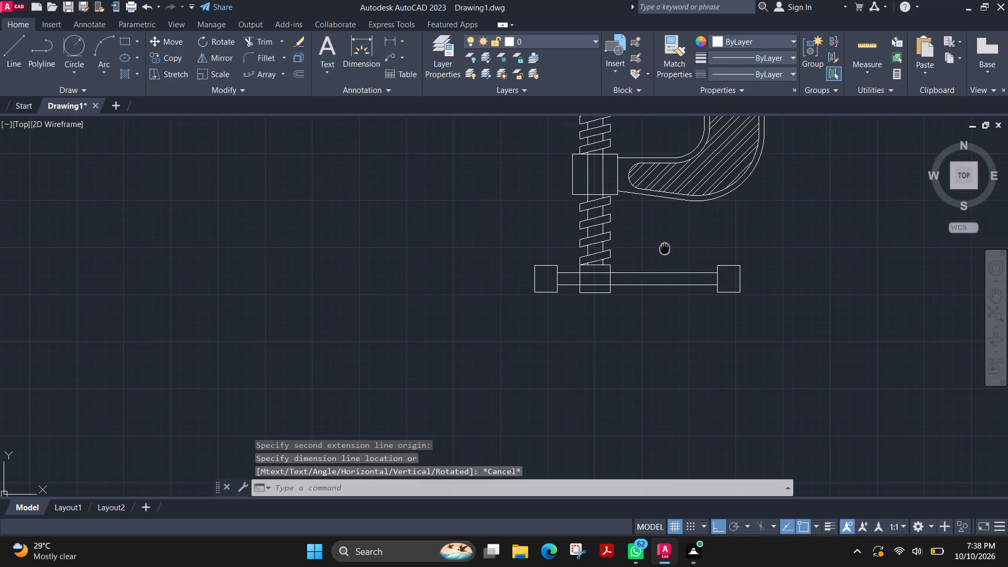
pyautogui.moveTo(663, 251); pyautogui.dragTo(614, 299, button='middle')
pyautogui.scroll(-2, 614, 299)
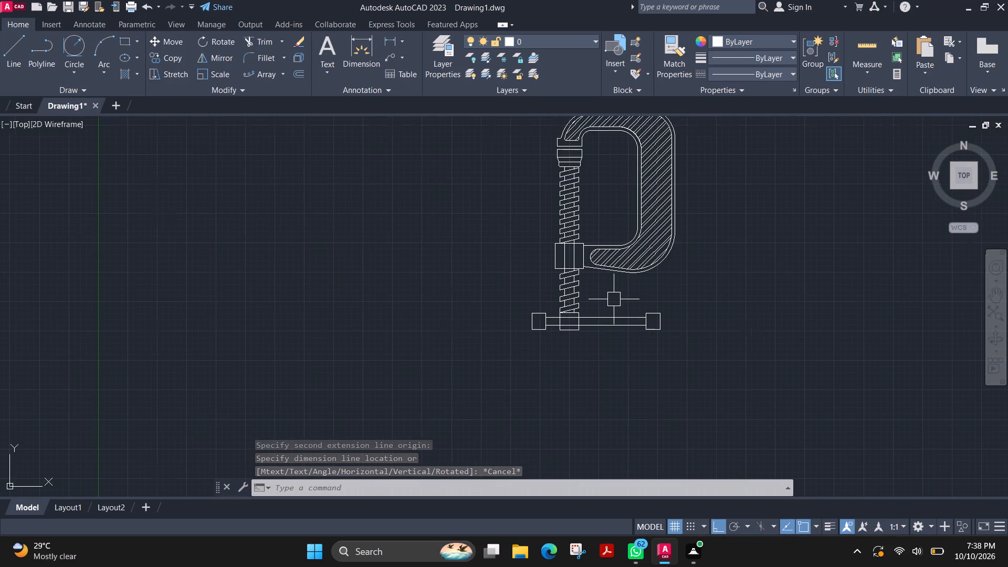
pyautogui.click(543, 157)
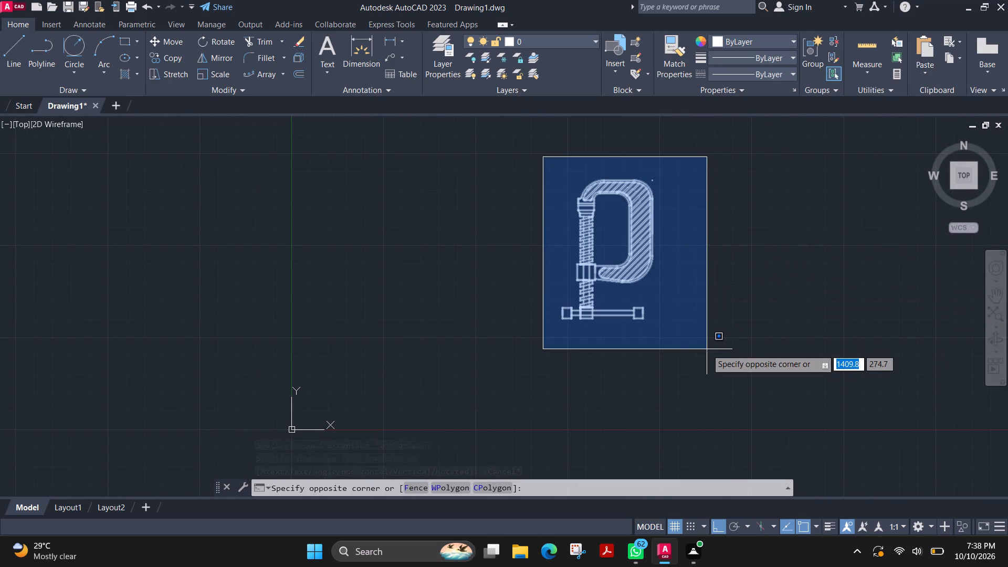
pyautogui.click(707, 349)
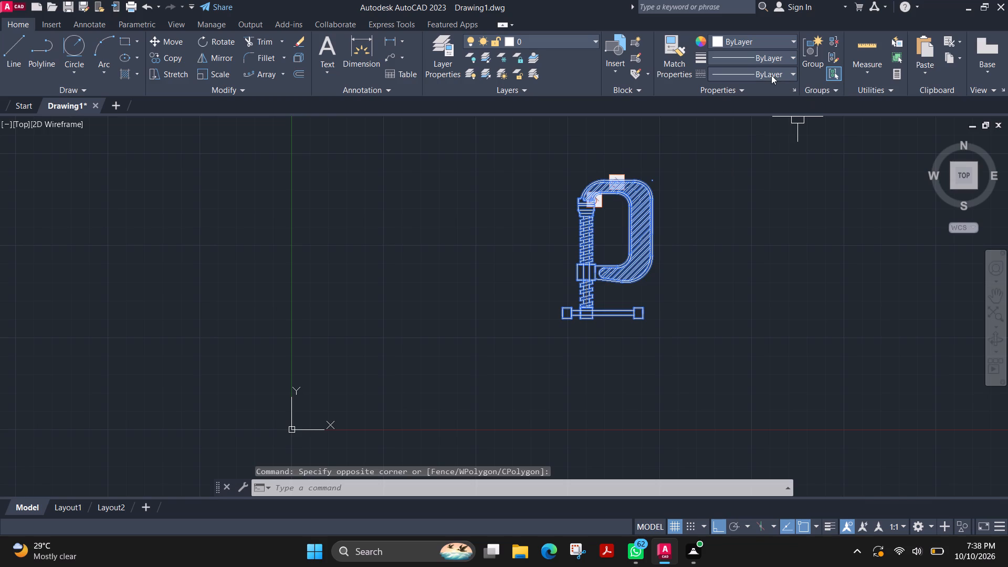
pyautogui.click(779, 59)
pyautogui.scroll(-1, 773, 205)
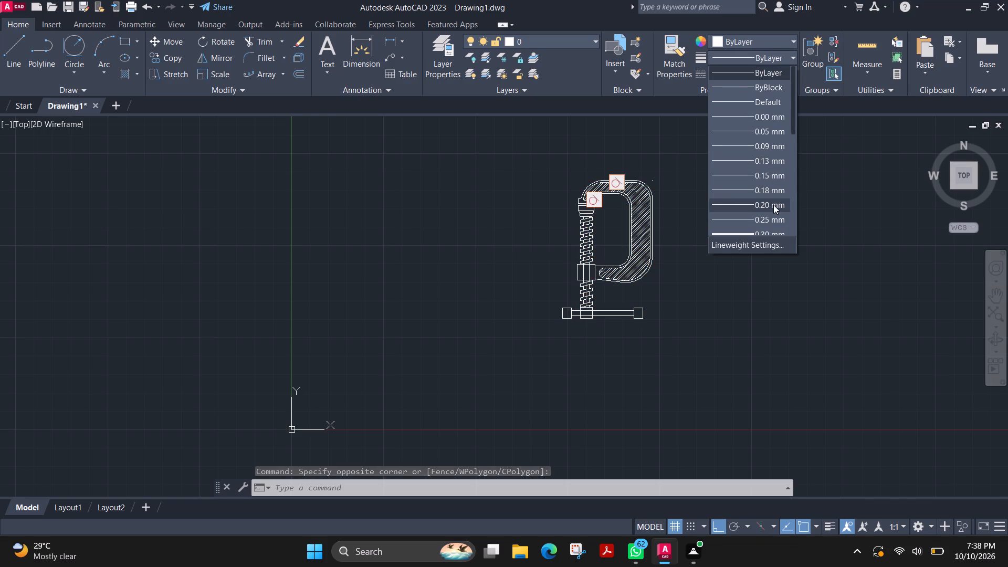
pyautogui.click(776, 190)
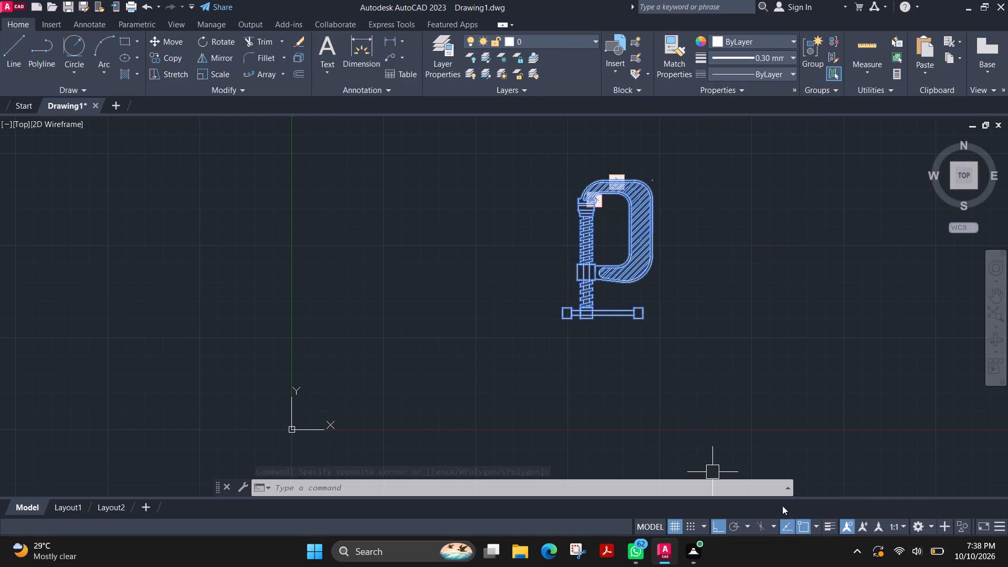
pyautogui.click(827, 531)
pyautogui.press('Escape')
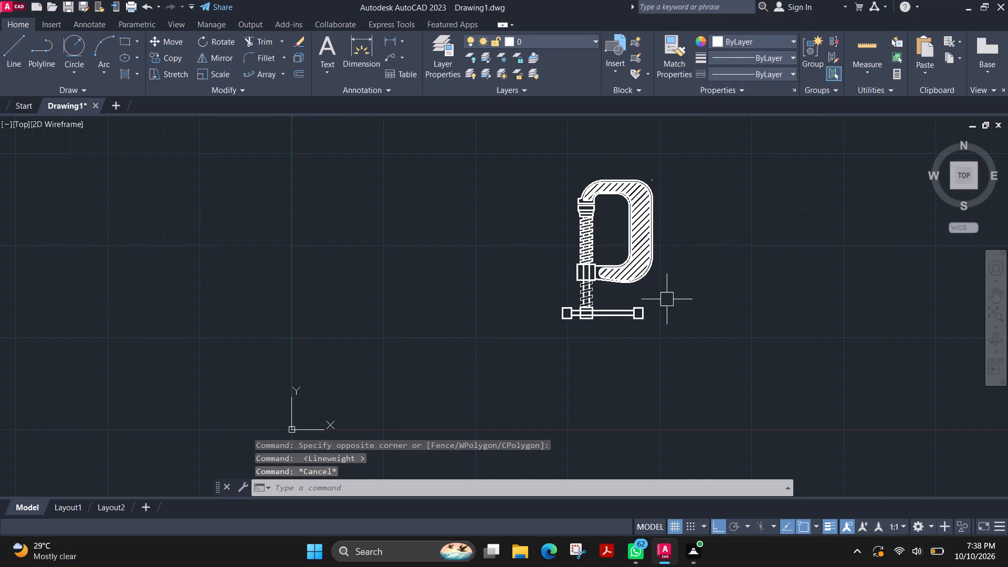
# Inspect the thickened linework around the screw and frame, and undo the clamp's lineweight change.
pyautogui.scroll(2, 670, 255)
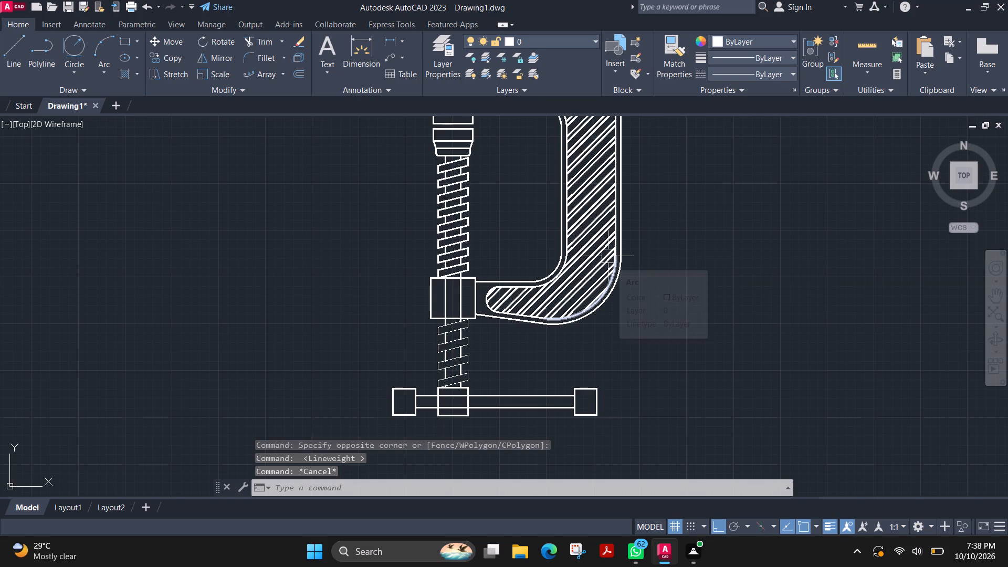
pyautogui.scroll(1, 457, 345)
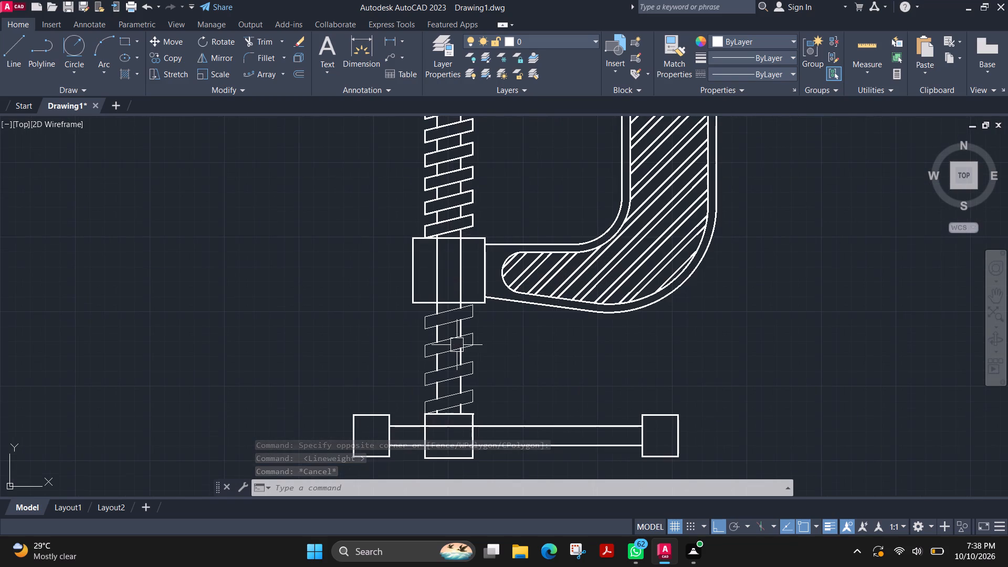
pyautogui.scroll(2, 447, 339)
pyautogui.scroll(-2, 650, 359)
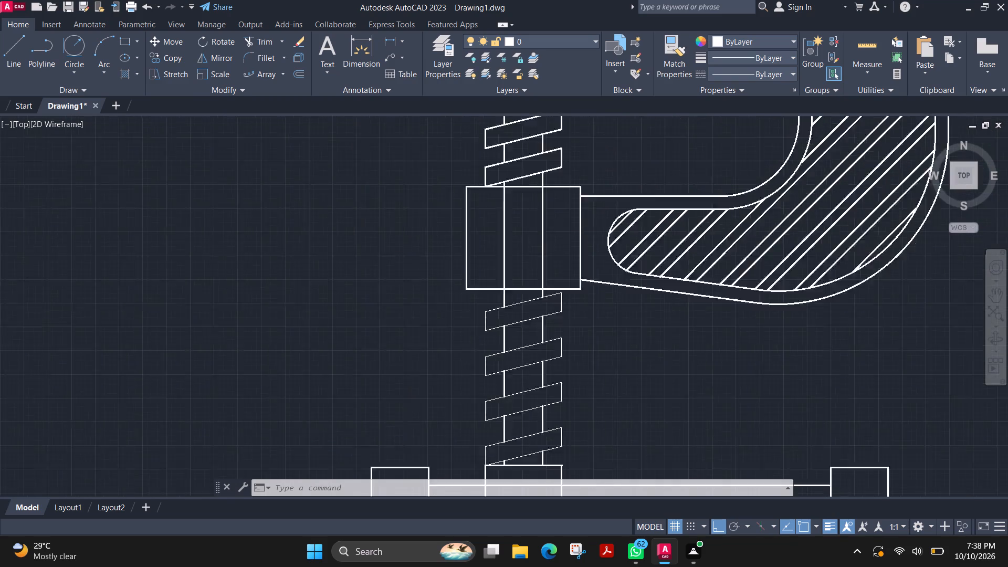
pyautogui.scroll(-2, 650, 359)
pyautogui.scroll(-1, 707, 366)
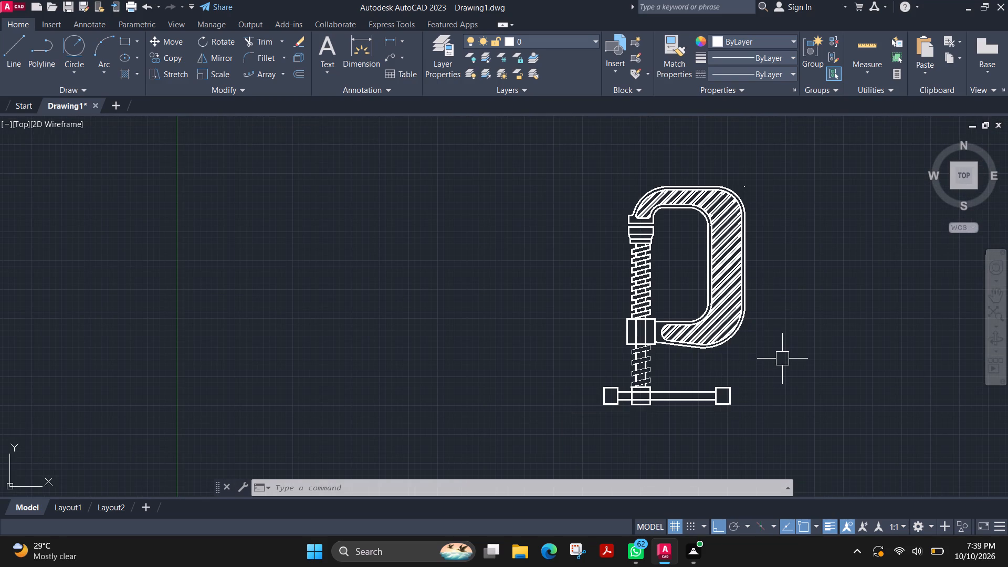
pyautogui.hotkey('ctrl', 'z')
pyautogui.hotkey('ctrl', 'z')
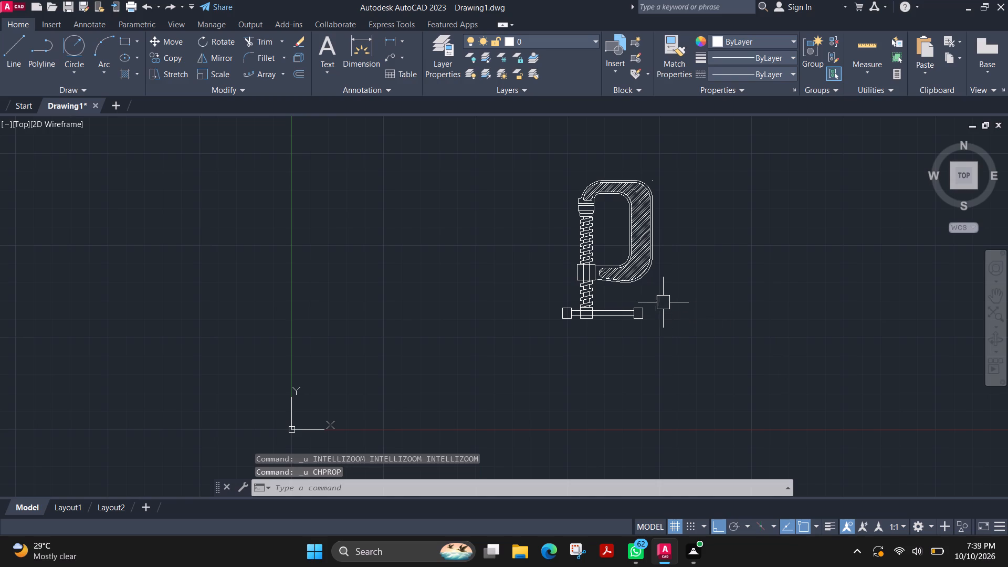
# Set the current lineweight for new objects to 0.25 mm.
pyautogui.click(781, 57)
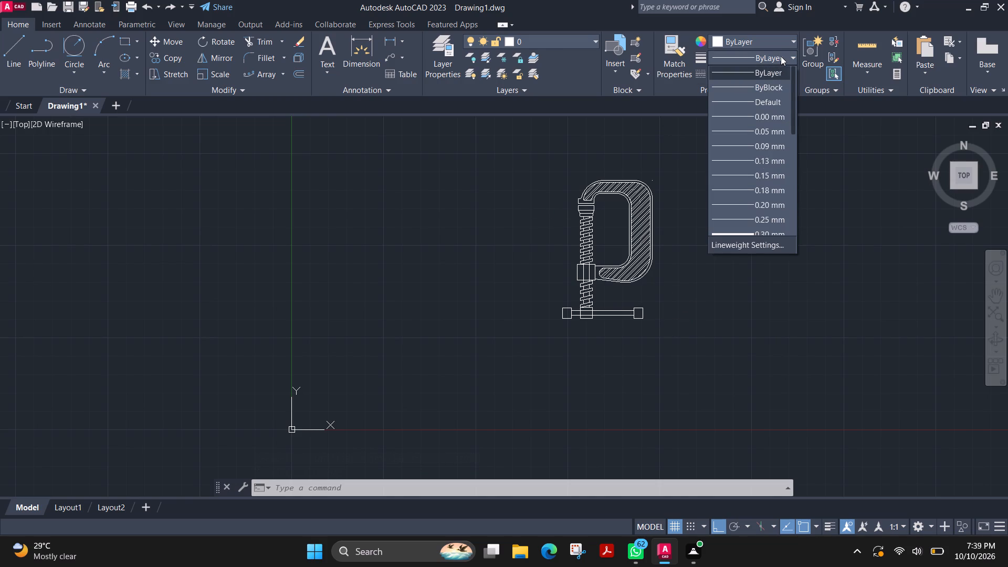
pyautogui.click(774, 219)
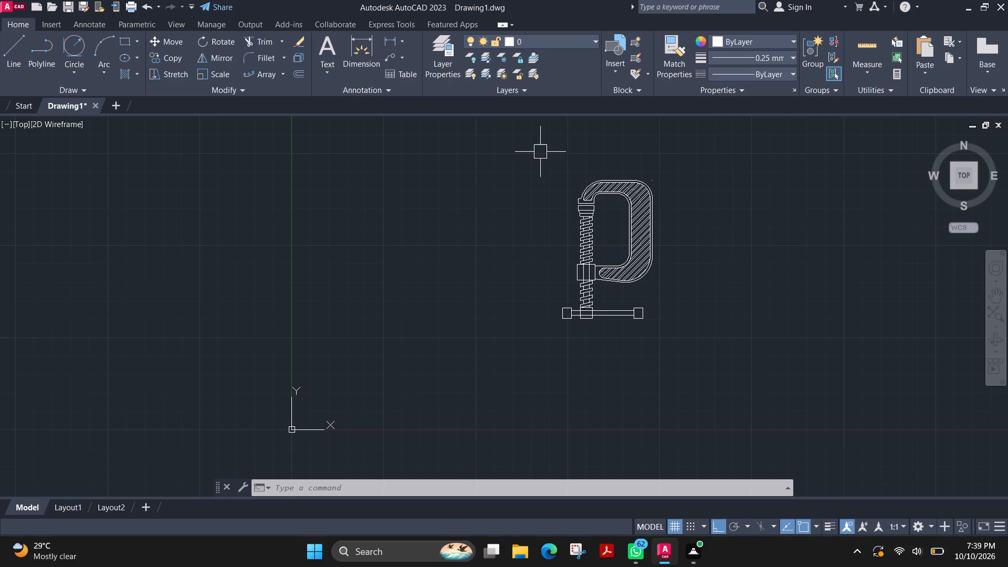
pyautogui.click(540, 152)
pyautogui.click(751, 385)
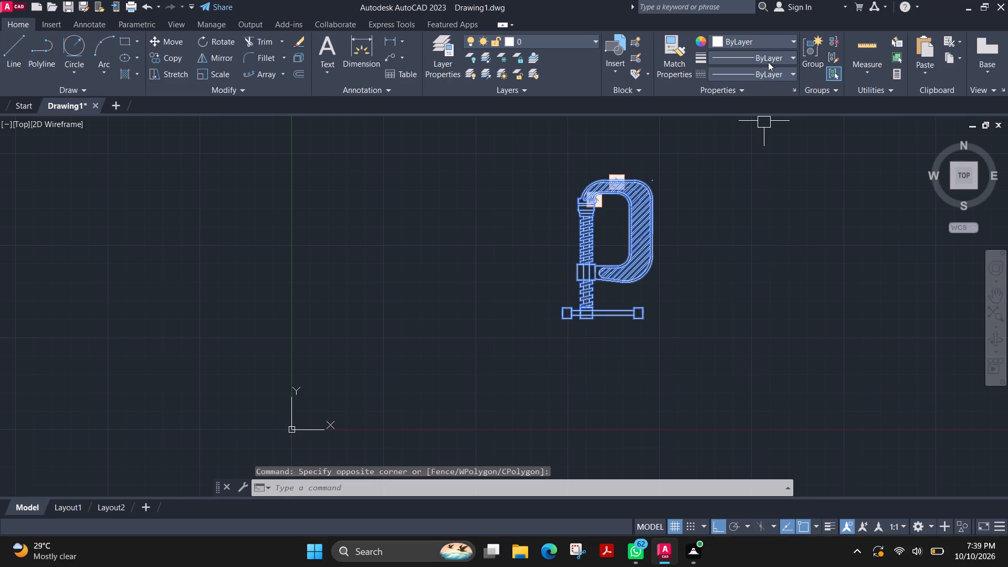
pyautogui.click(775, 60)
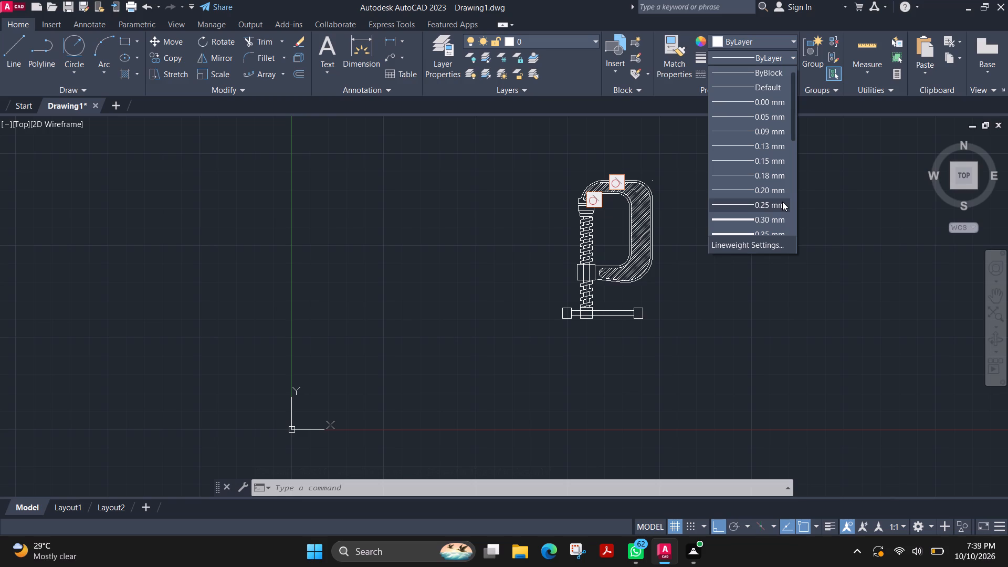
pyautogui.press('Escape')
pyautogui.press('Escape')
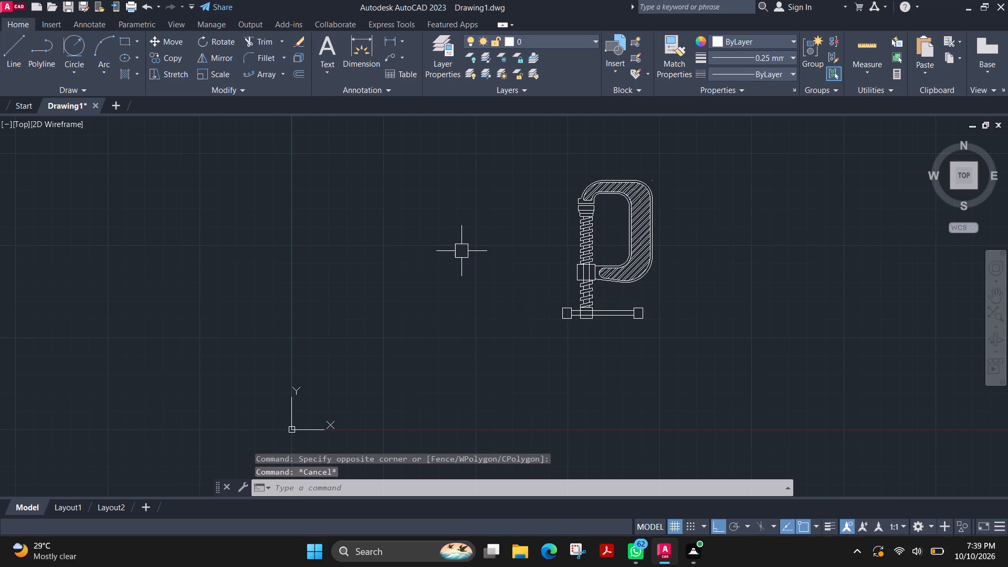
# Modify the Standard dimension style so its dimension lines use gray index color 251.
pyautogui.write('di')
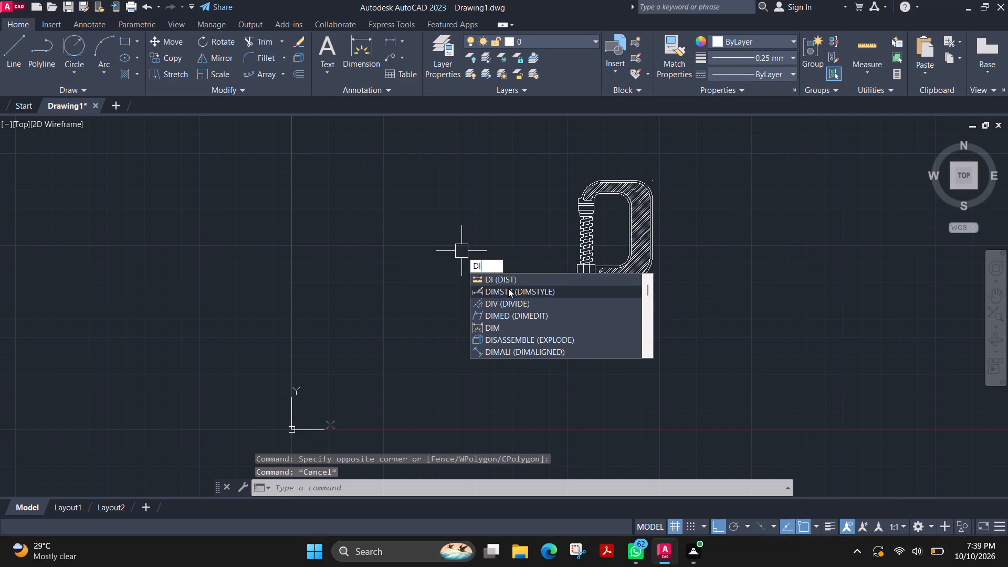
pyautogui.press('m')
pyautogui.click(536, 291)
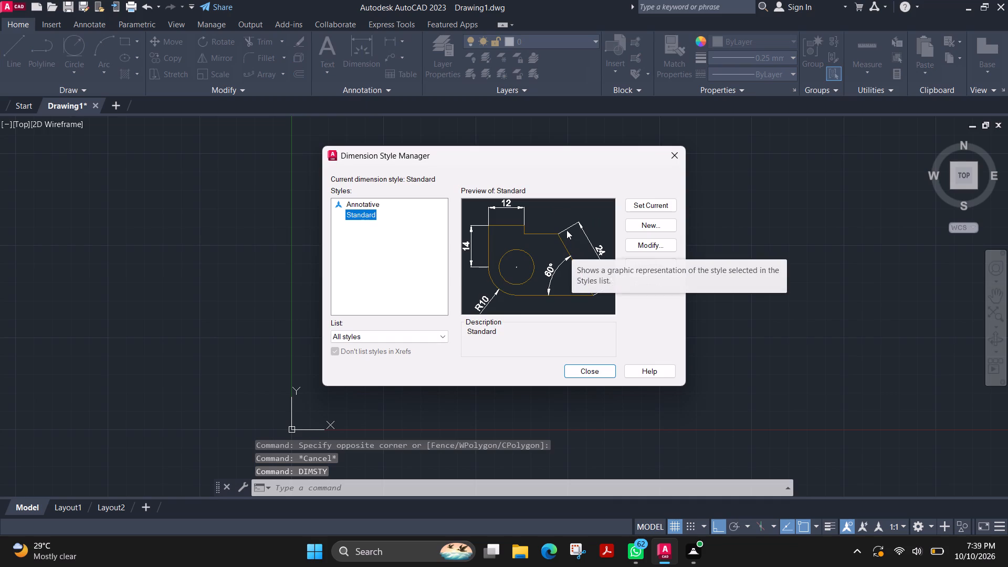
pyautogui.click(667, 250)
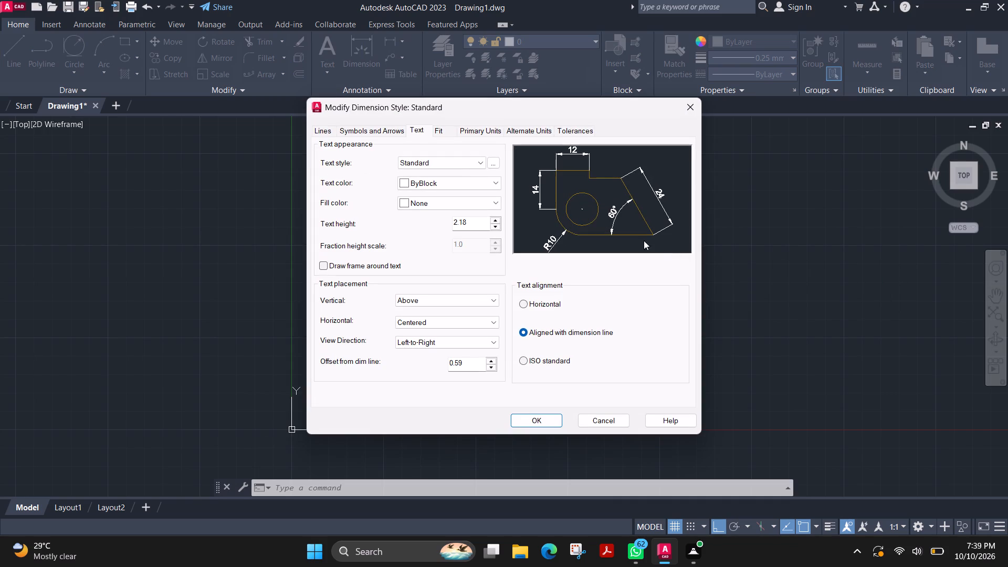
pyautogui.click(380, 132)
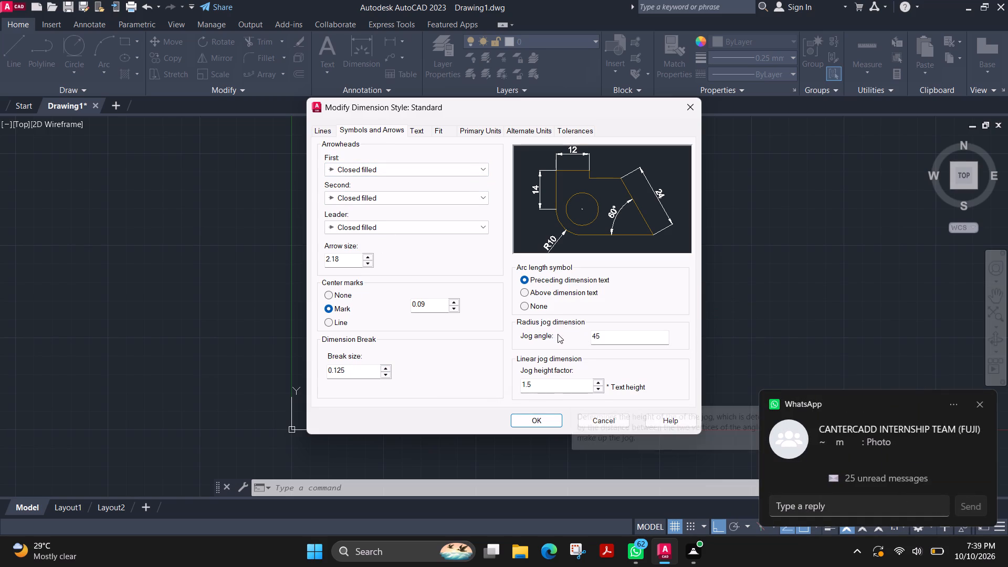
pyautogui.click(331, 128)
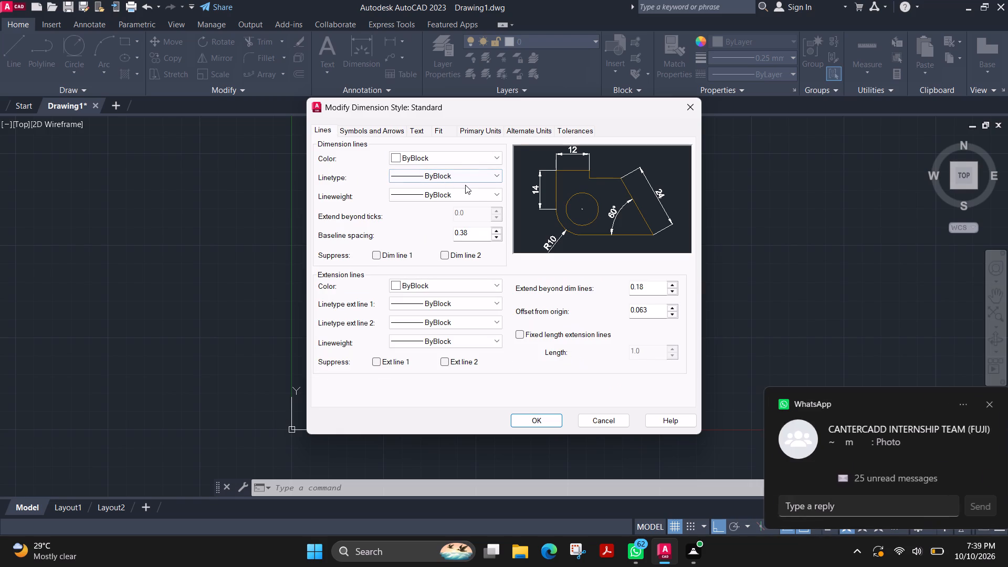
pyautogui.click(464, 159)
pyautogui.click(464, 159)
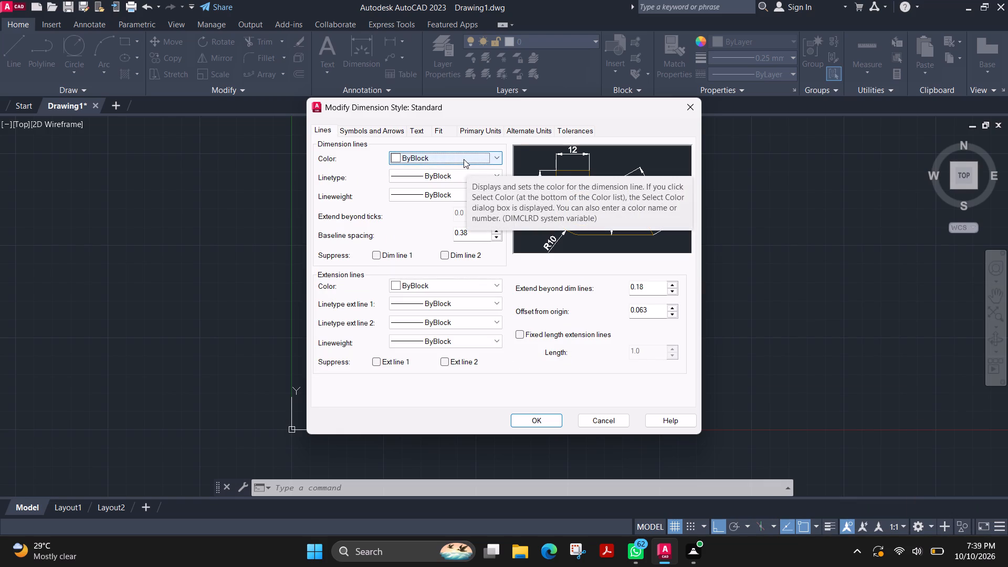
pyautogui.click(464, 159)
pyautogui.click(464, 159)
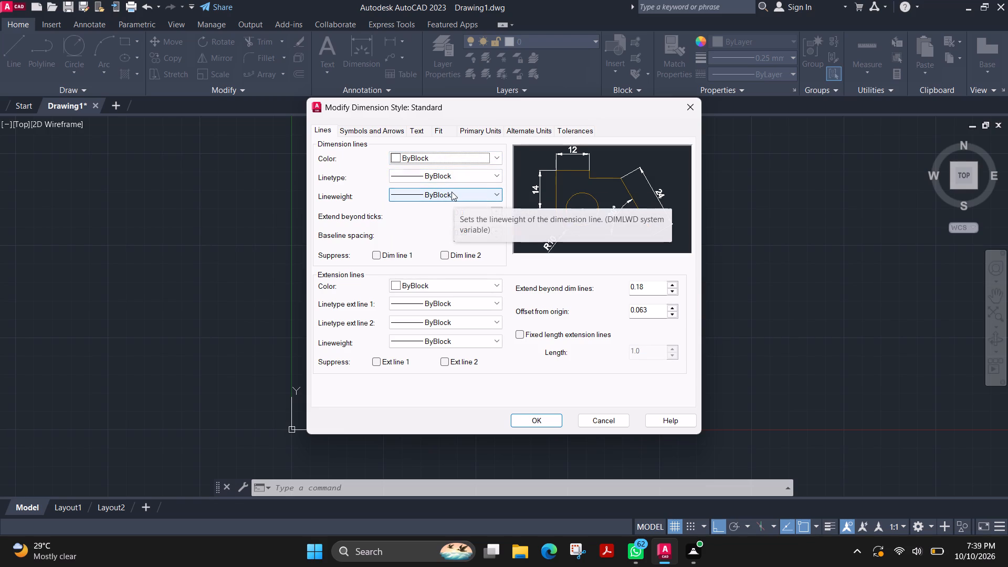
pyautogui.click(431, 158)
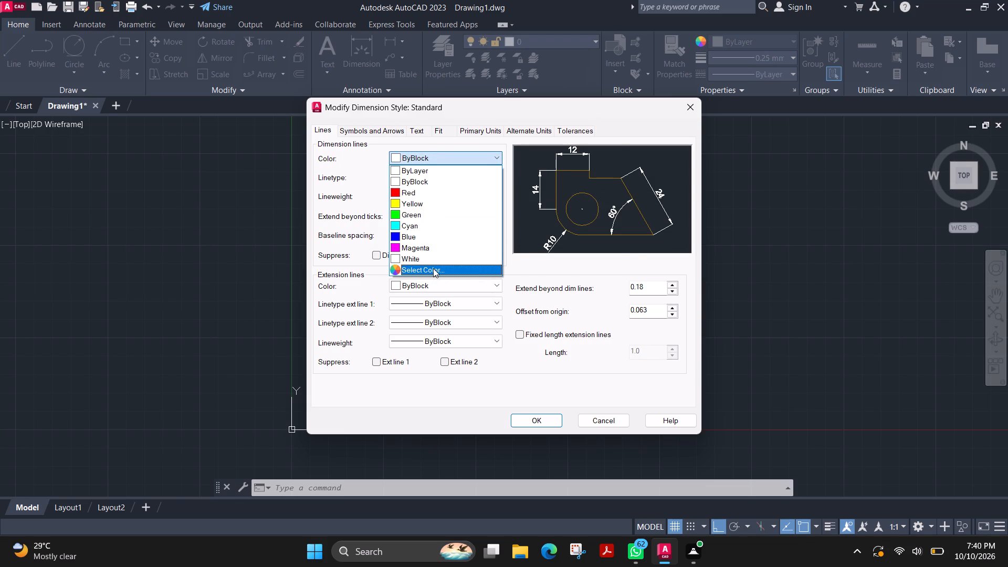
pyautogui.click(433, 268)
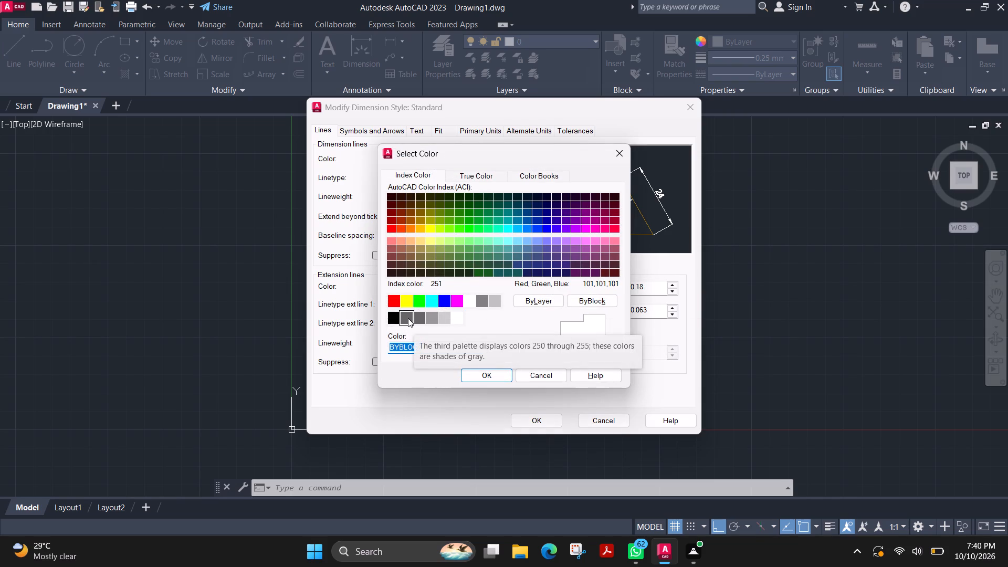
pyautogui.click(408, 318)
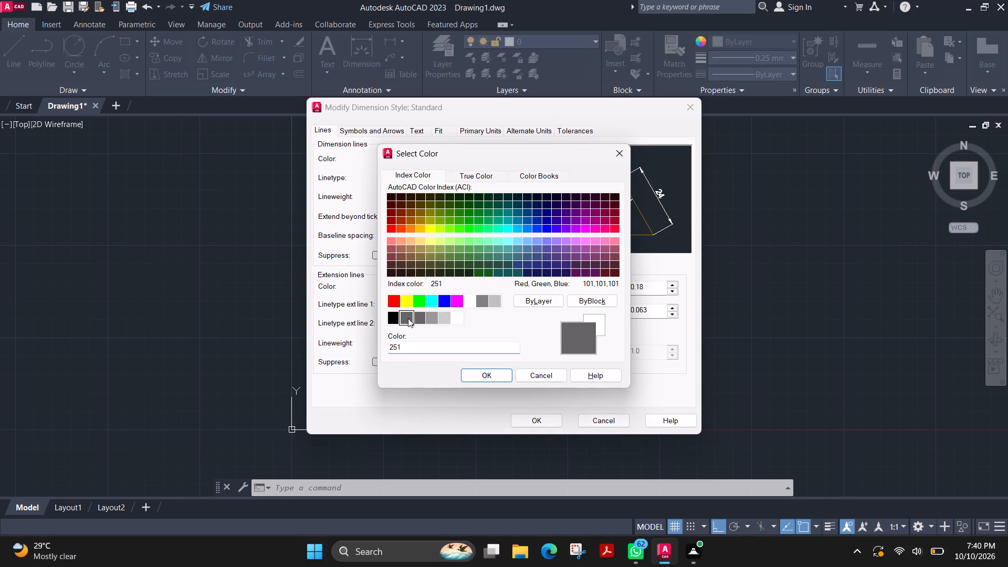
pyautogui.click(496, 374)
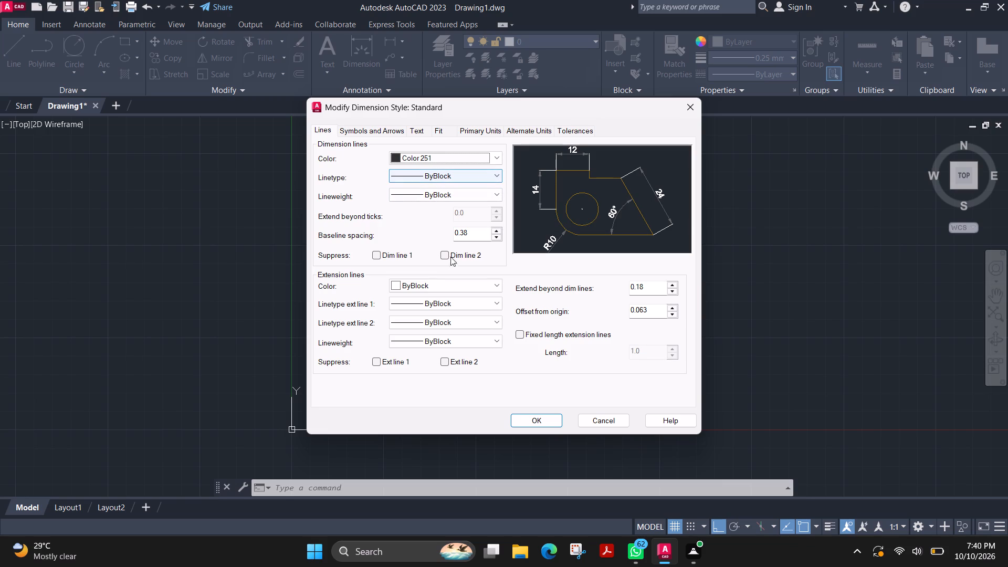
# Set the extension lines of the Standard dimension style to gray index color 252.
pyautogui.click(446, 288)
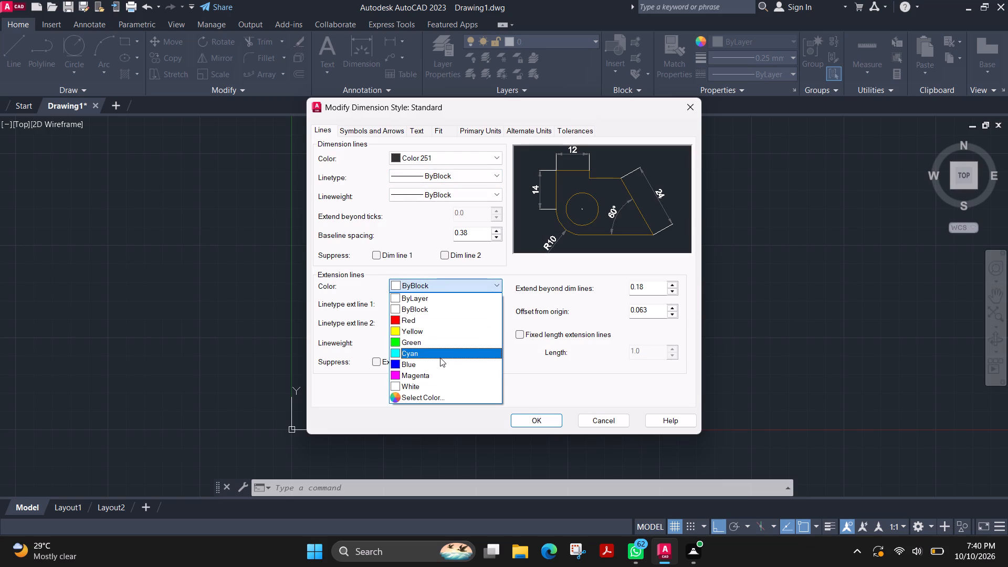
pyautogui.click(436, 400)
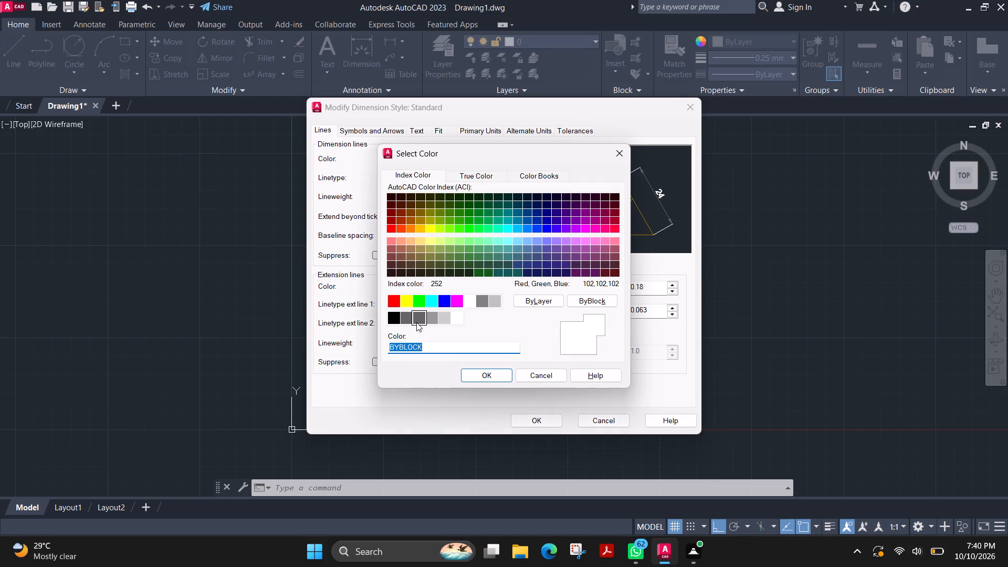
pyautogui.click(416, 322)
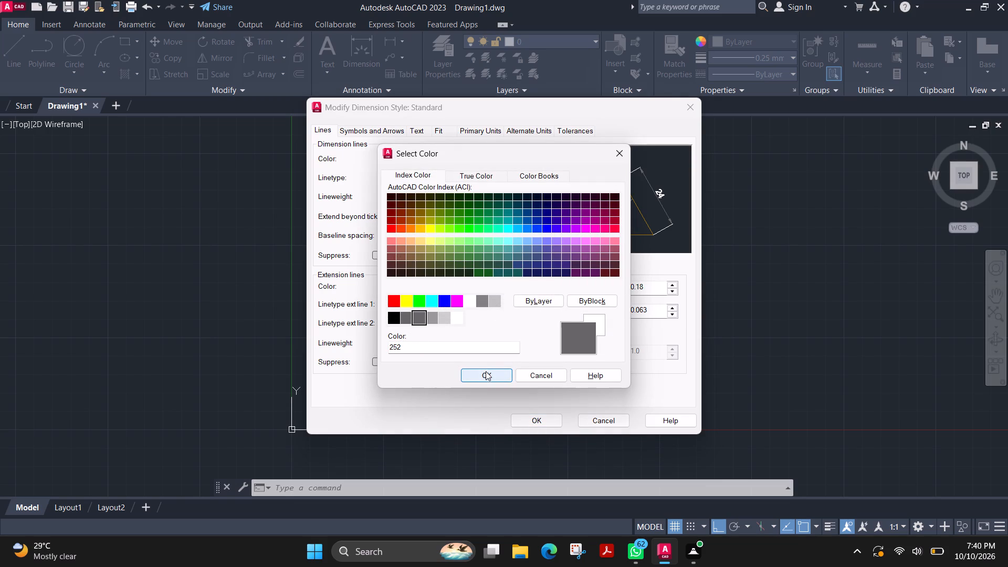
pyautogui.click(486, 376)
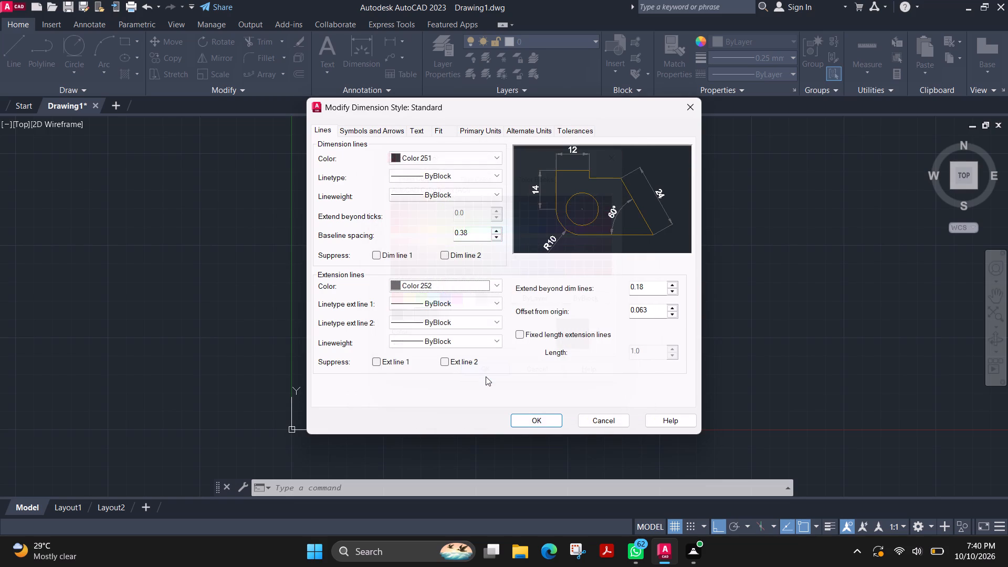
# Set both the dimension lines and extension lines of the Standard dimension style to index color 253, and make the style current.
pyautogui.click(435, 155)
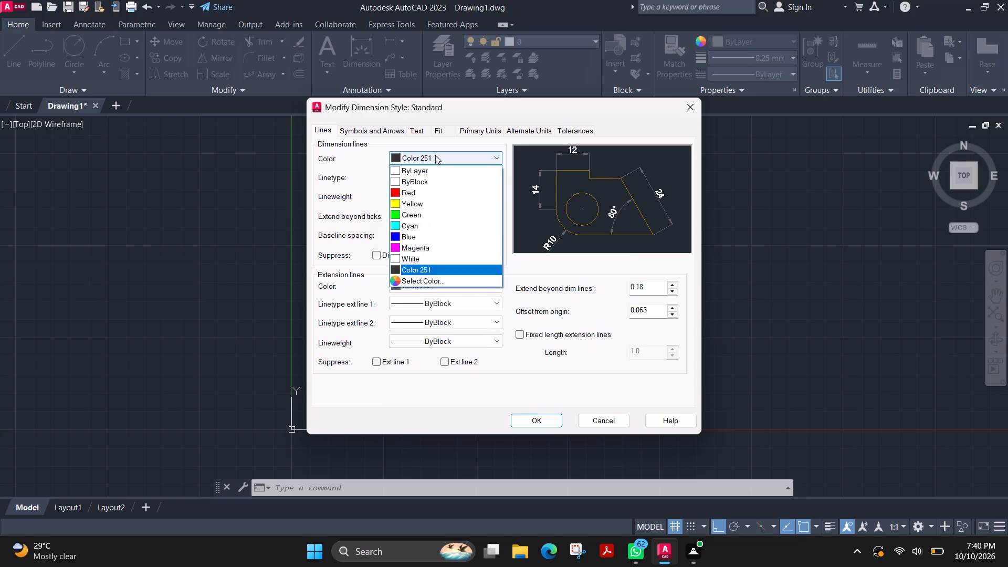
pyautogui.click(432, 278)
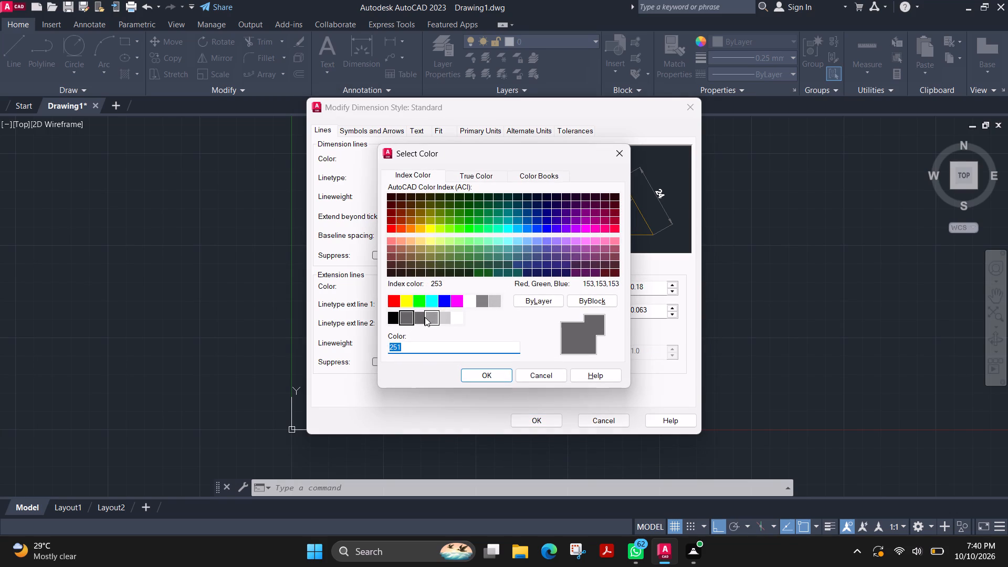
pyautogui.click(432, 320)
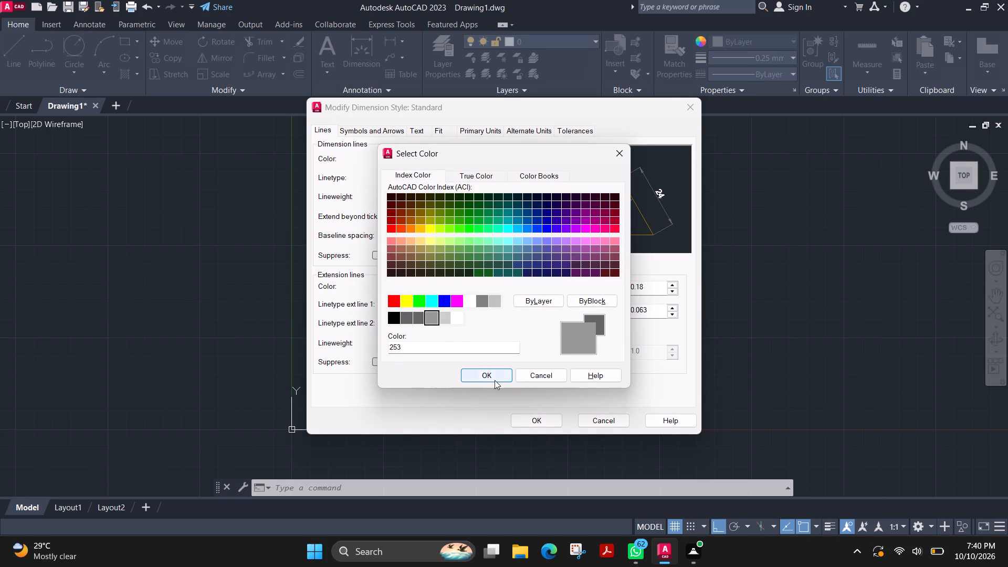
pyautogui.click(496, 375)
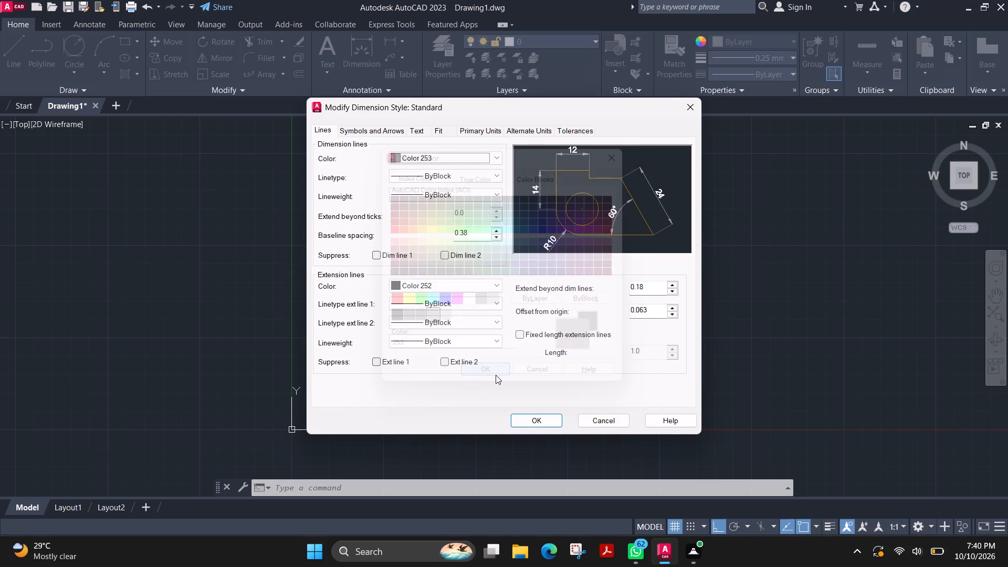
pyautogui.click(432, 283)
pyautogui.click(434, 408)
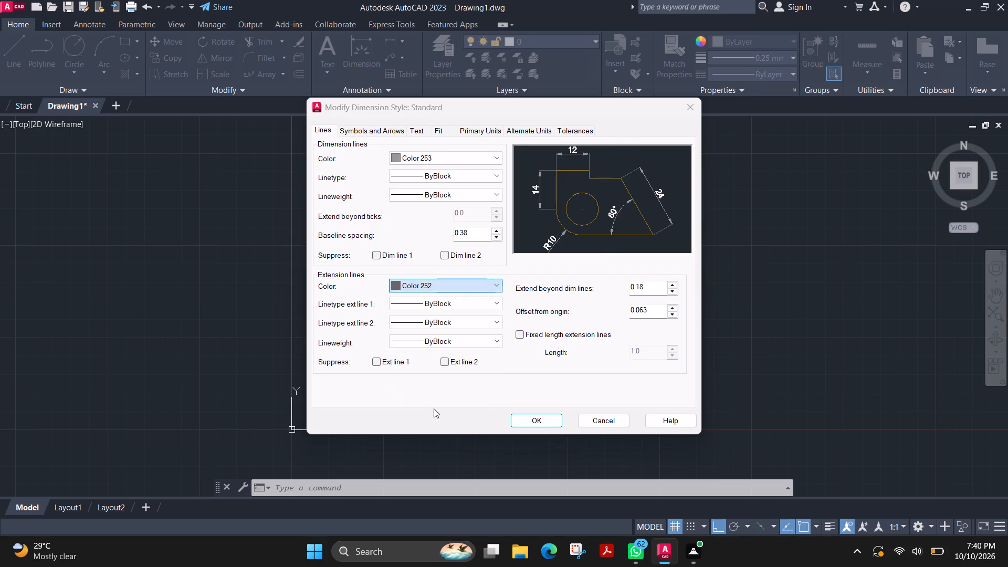
pyautogui.click(432, 321)
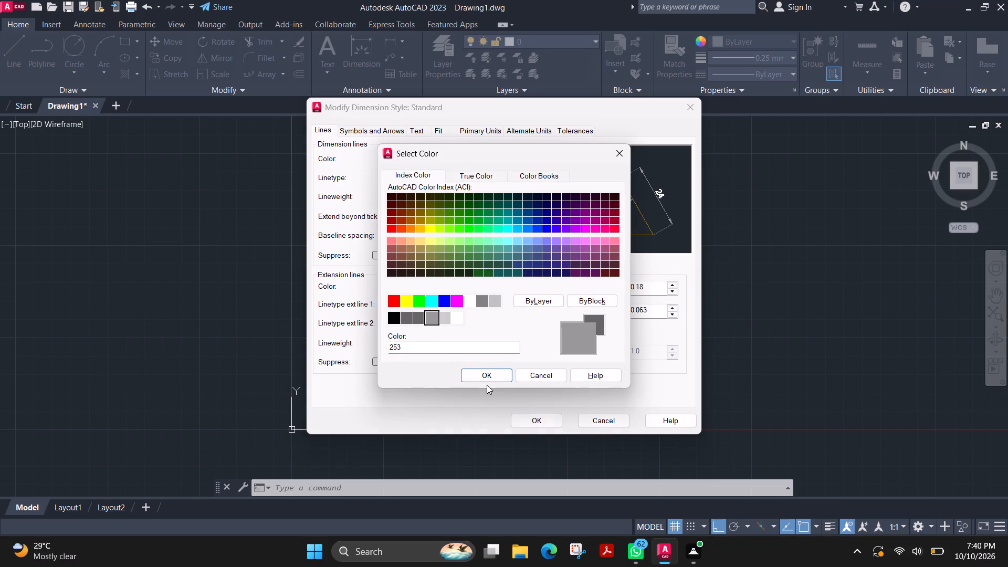
pyautogui.click(487, 375)
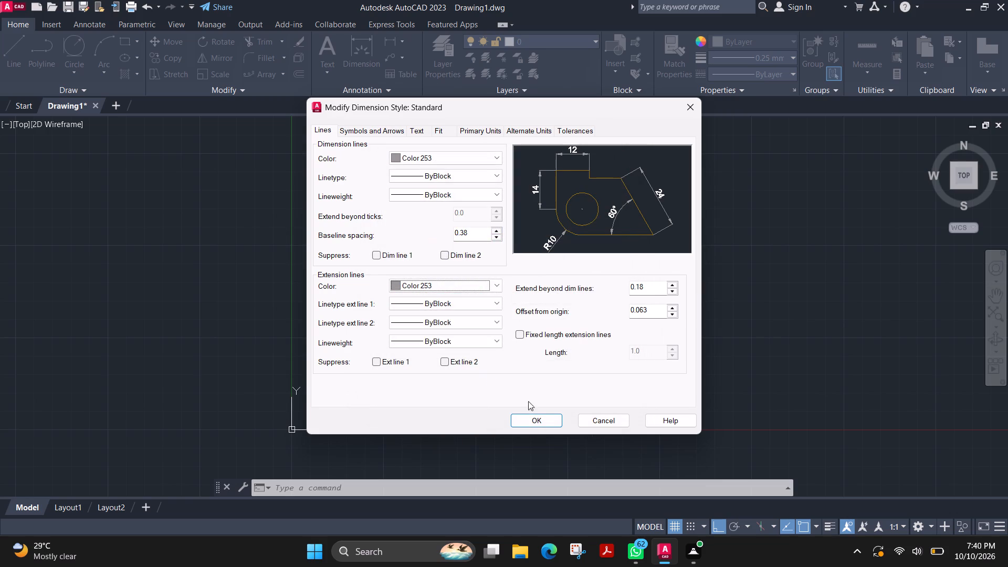
pyautogui.click(541, 419)
pyautogui.click(646, 207)
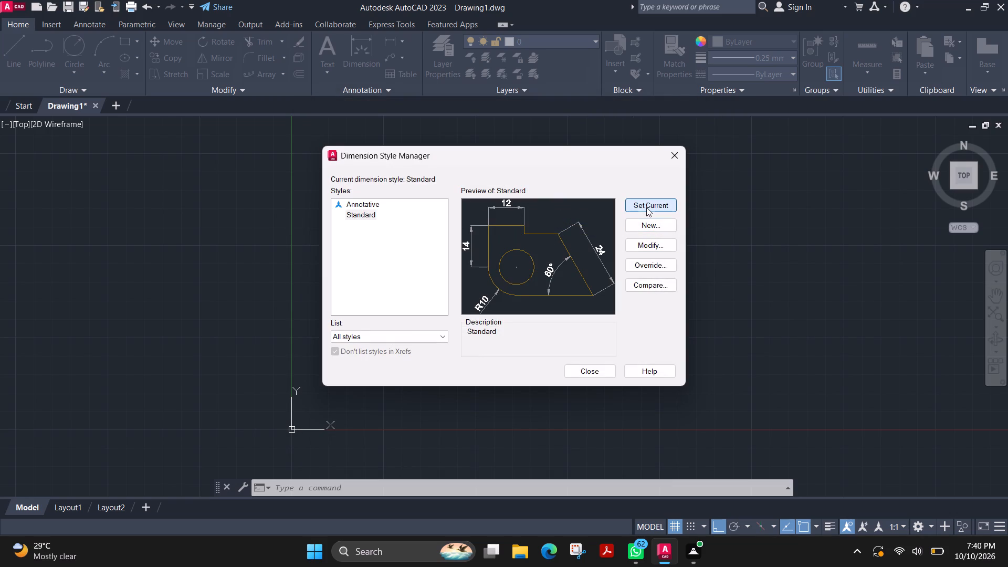
pyautogui.doubleClick(647, 207)
pyautogui.click(596, 367)
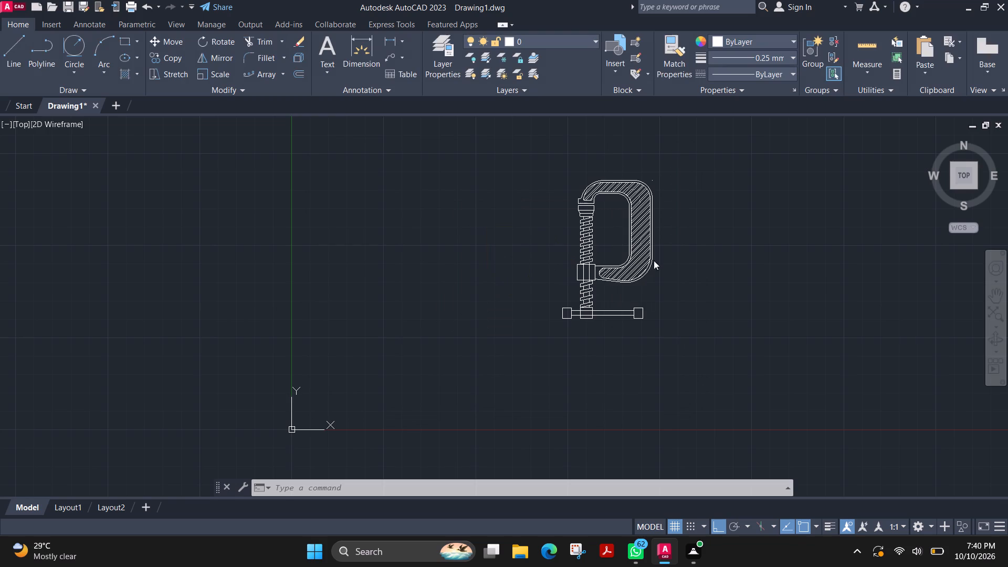
# Dimension the overall length of the clamp's handle bar between the outer edges of its end caps, placing the dimension below it.
pyautogui.scroll(3, 618, 275)
pyautogui.moveTo(572, 376); pyautogui.dragTo(564, 365, button='middle')
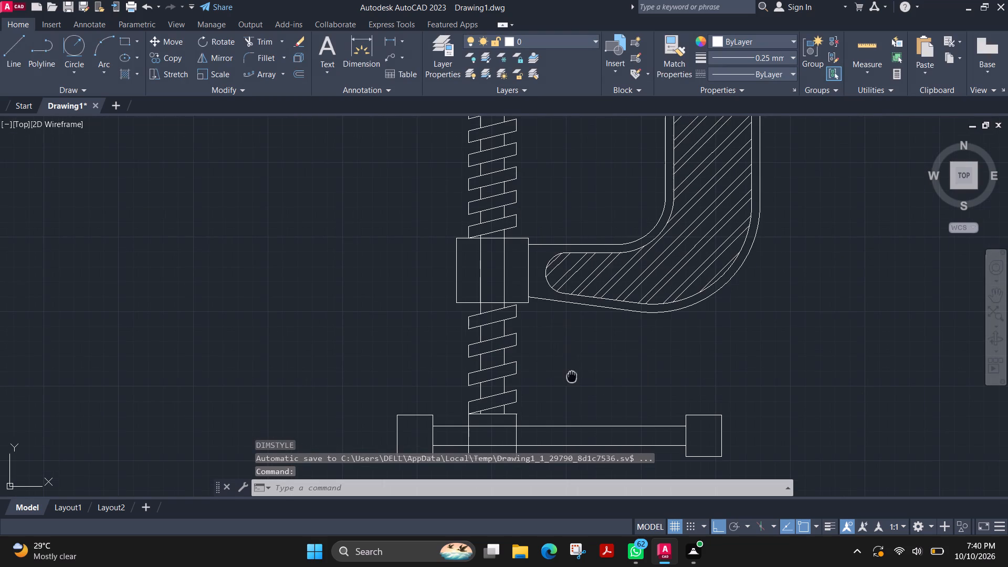
pyautogui.moveTo(564, 365); pyautogui.dragTo(547, 226, button='middle')
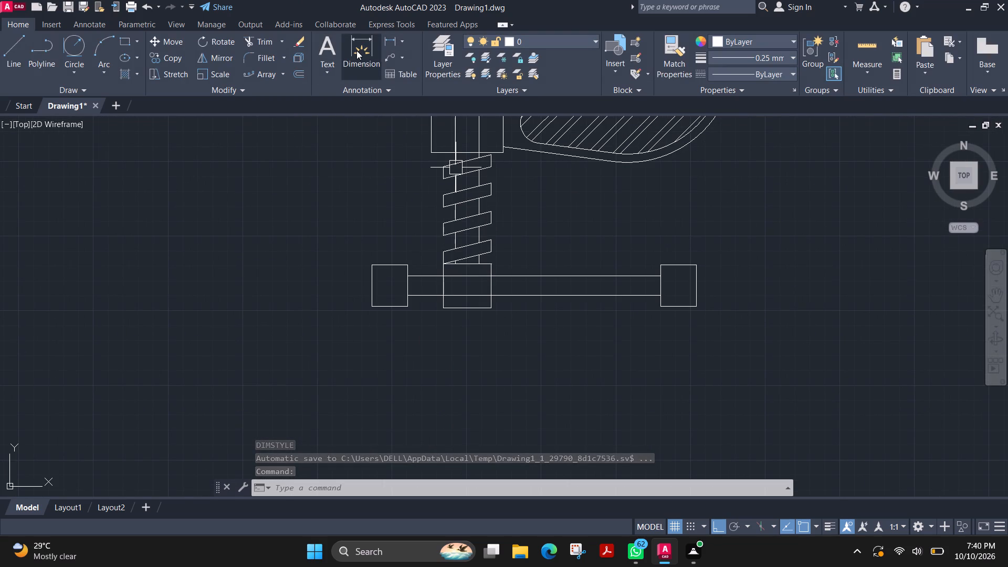
pyautogui.click(356, 50)
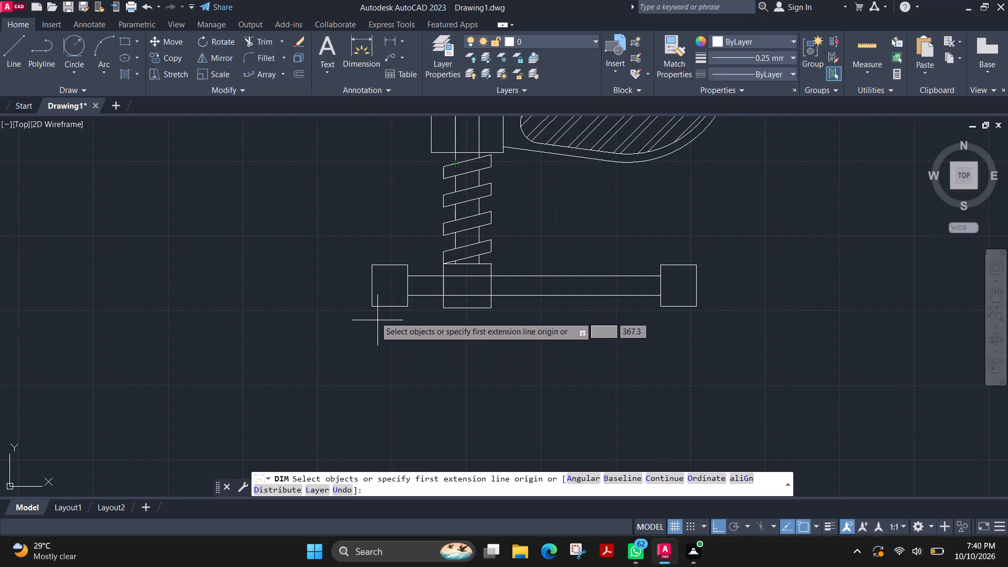
pyautogui.click(372, 308)
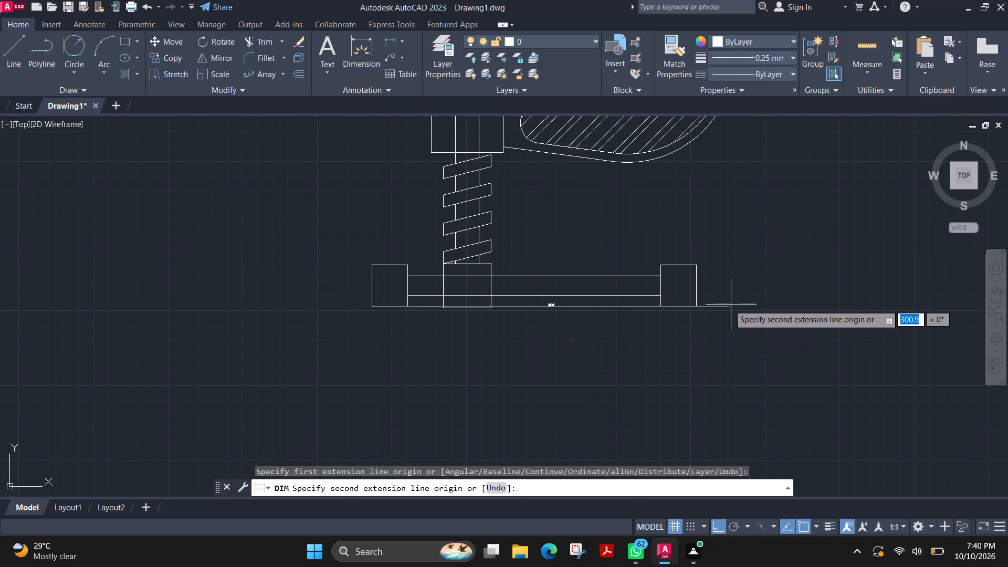
pyautogui.click(698, 306)
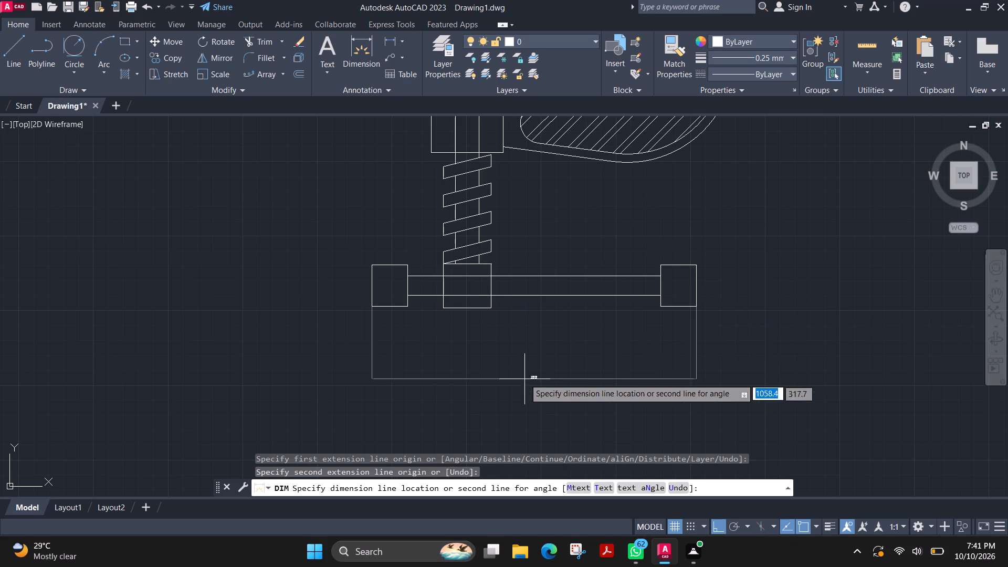
pyautogui.click(538, 367)
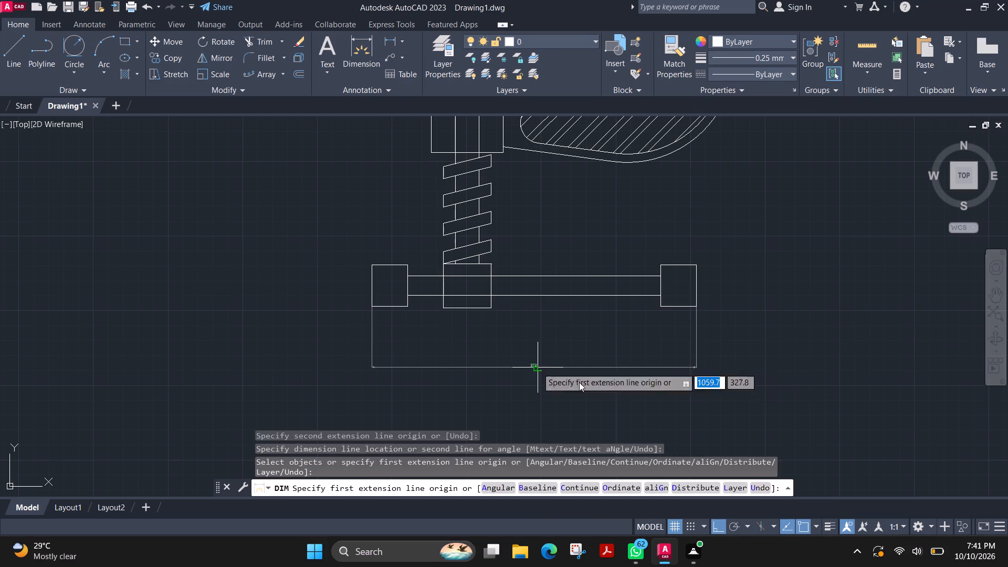
pyautogui.press('Escape')
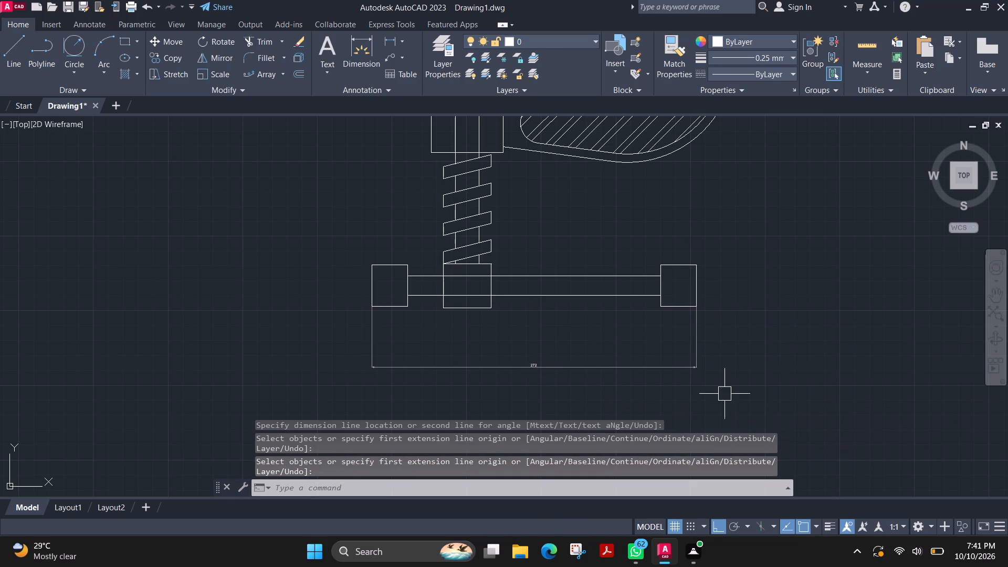
# Modify the Standard dimension style again and set its text height to 3.68.
pyautogui.write('dim')
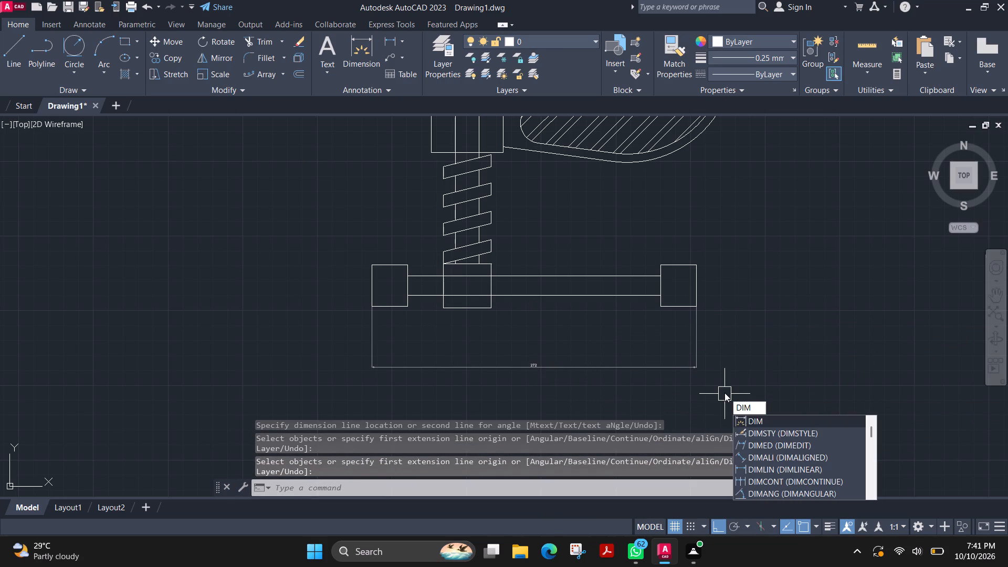
pyautogui.press('Down')
pyautogui.press('Return')
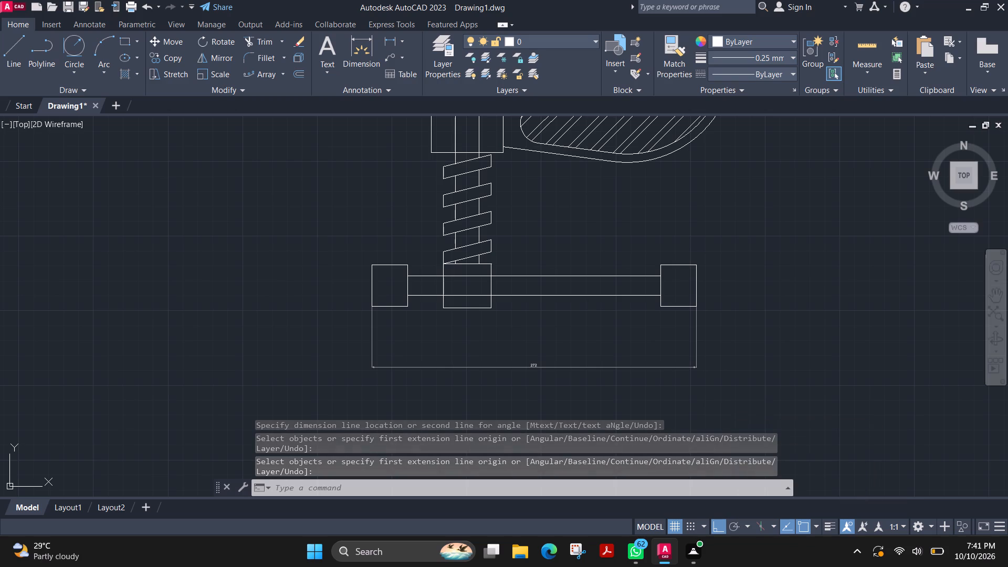
pyautogui.click(657, 245)
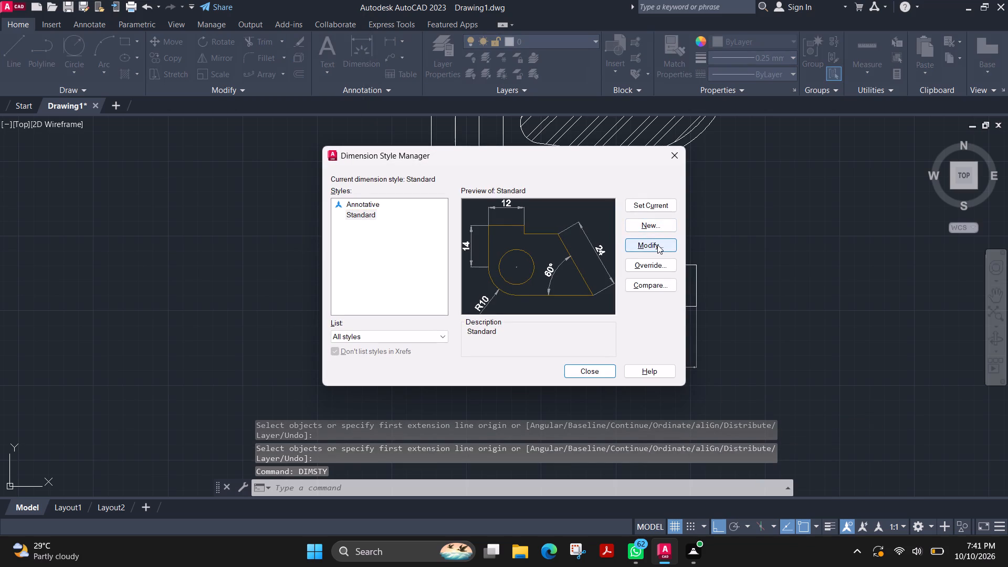
pyautogui.click(429, 132)
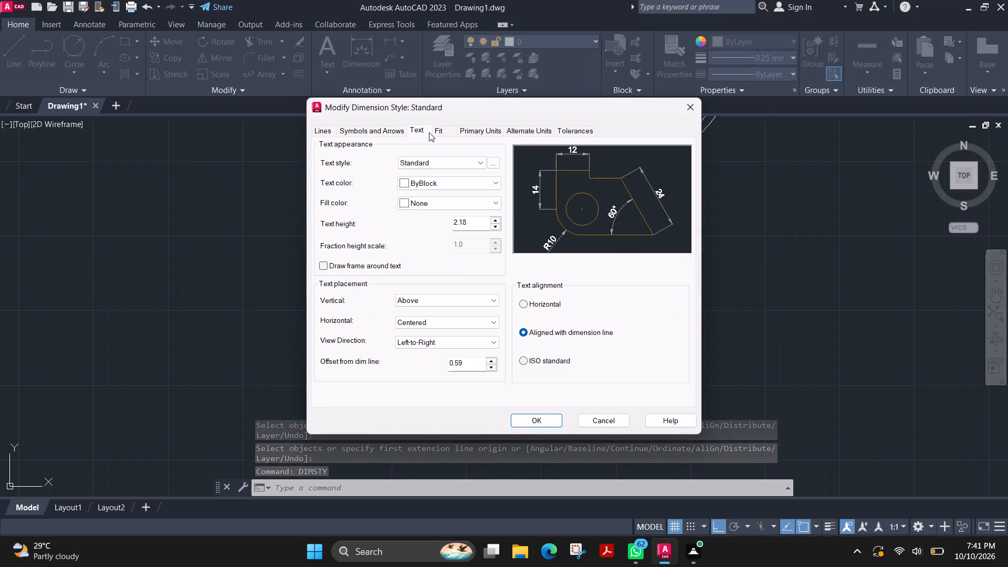
pyautogui.click(515, 133)
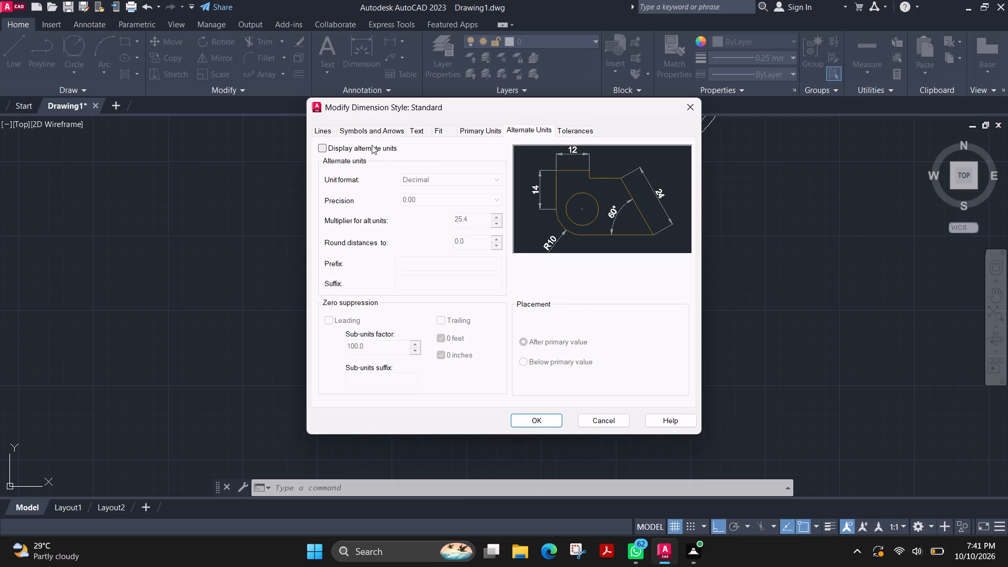
pyautogui.click(489, 134)
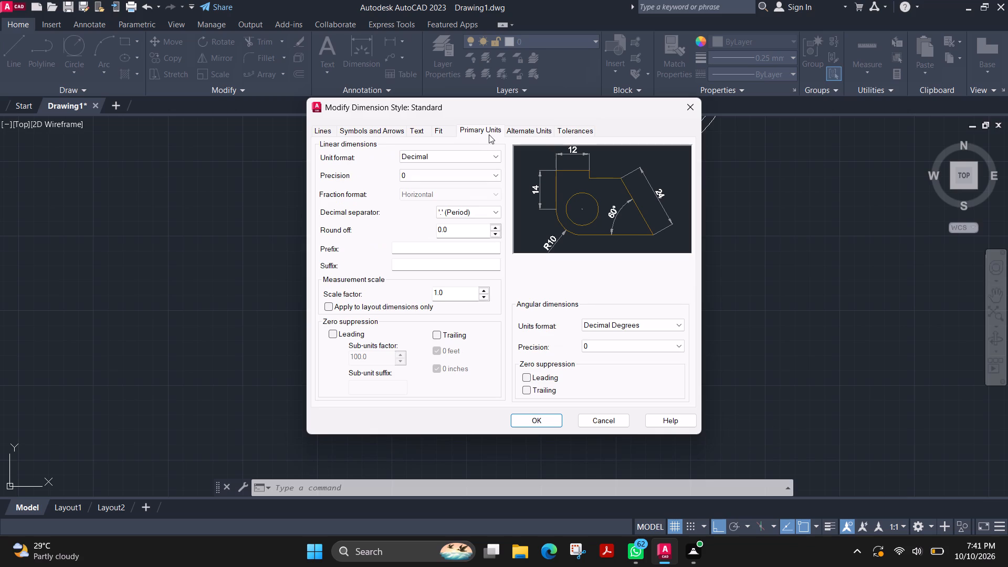
pyautogui.click(427, 136)
pyautogui.click(444, 135)
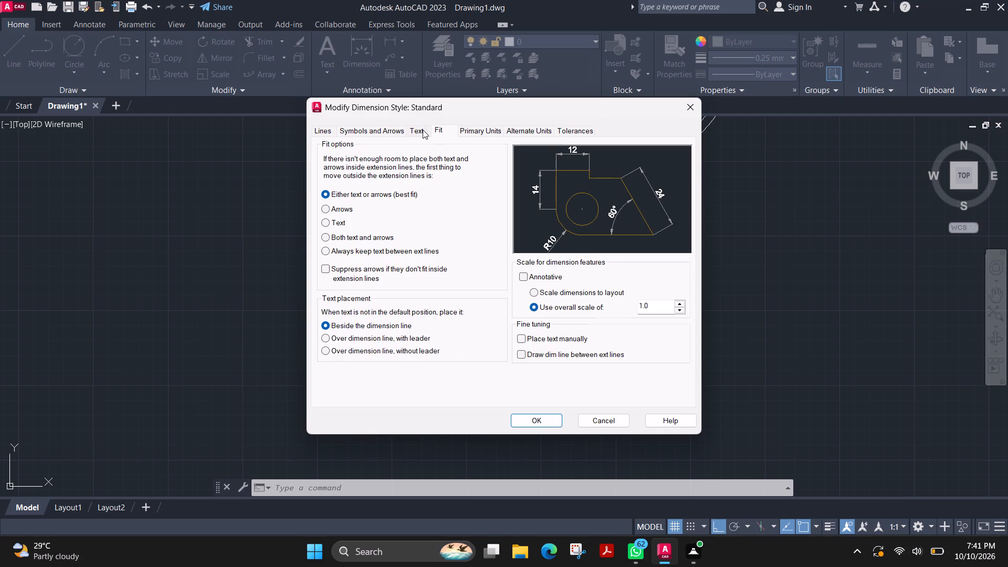
pyautogui.click(418, 128)
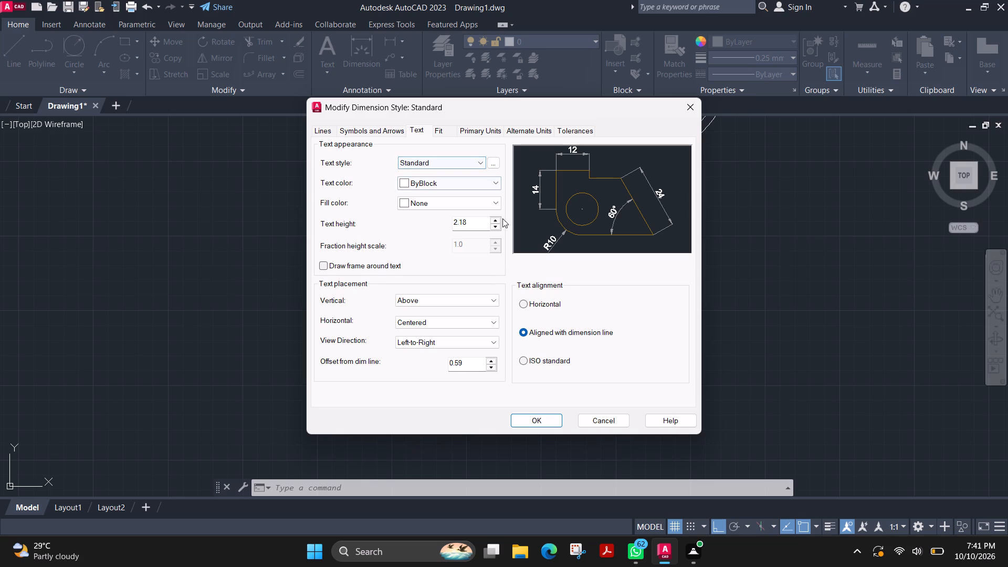
pyautogui.doubleClick(498, 220)
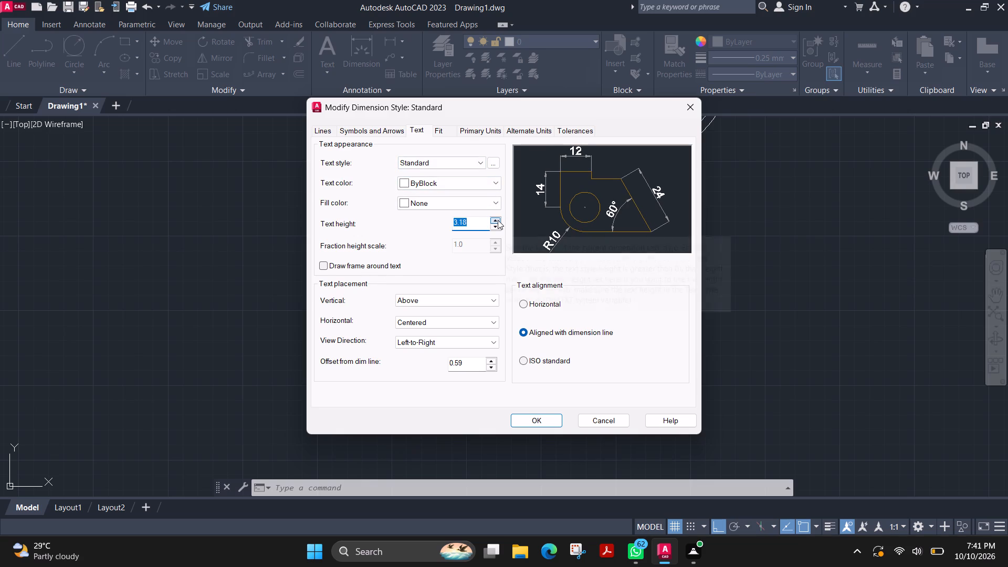
pyautogui.click(498, 220)
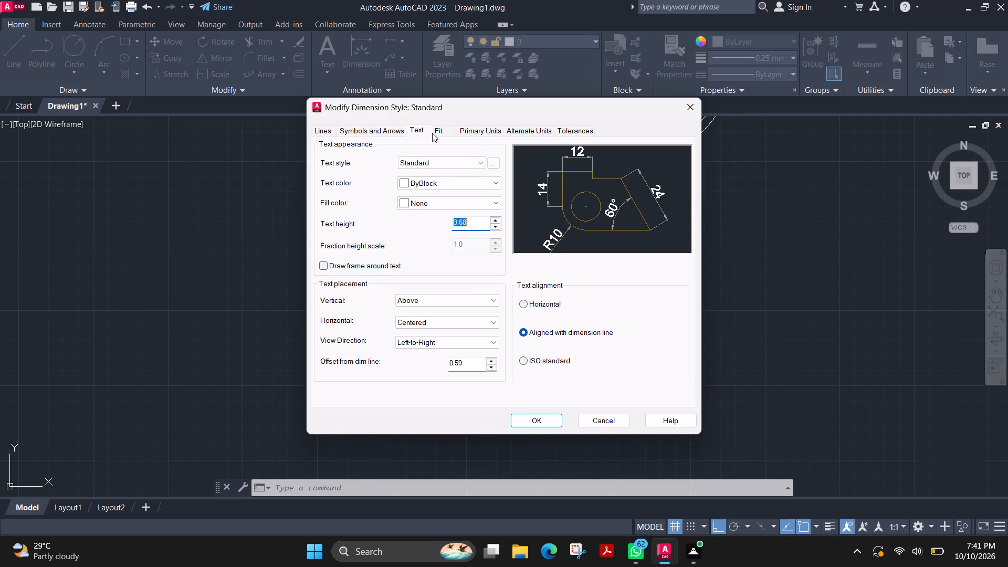
# Set the Standard dimension style's arrow size to 3.68 and apply the style changes.
pyautogui.click(374, 130)
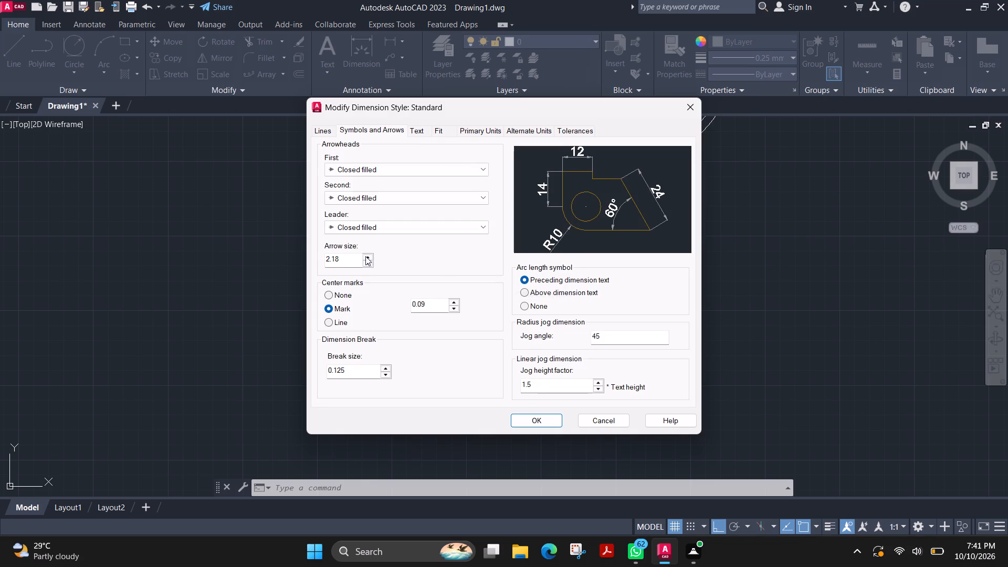
pyautogui.tripleClick(366, 256)
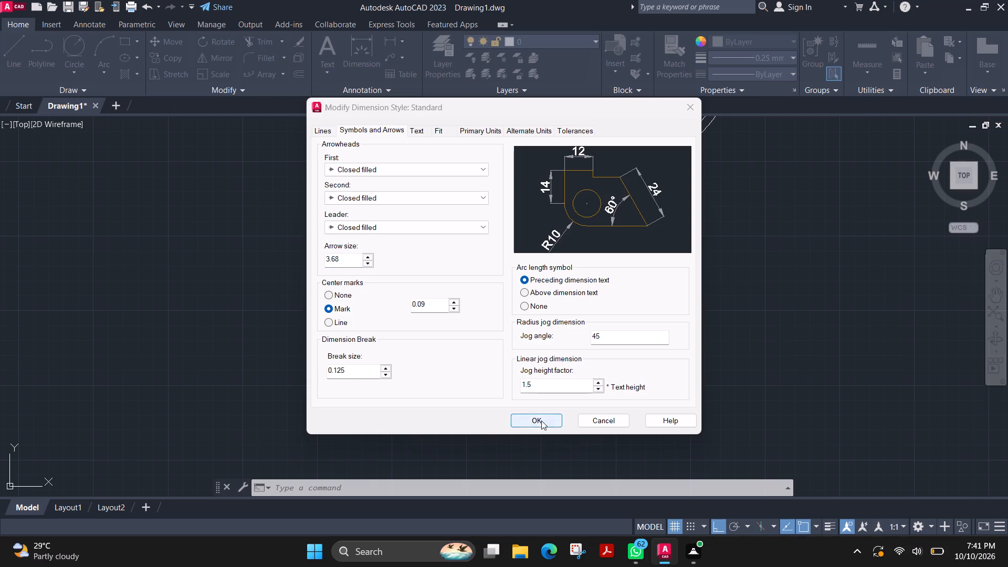
pyautogui.click(541, 421)
pyautogui.click(593, 370)
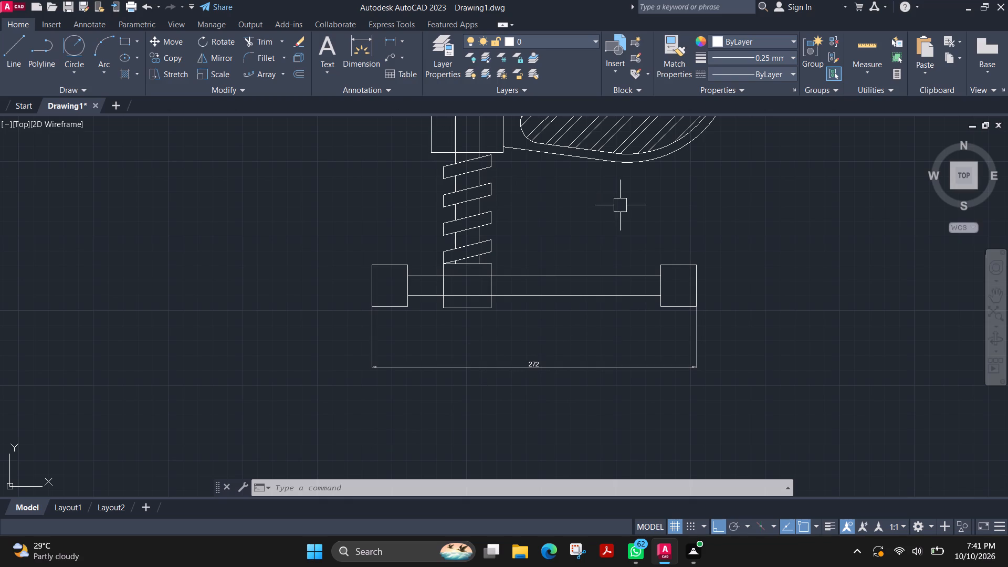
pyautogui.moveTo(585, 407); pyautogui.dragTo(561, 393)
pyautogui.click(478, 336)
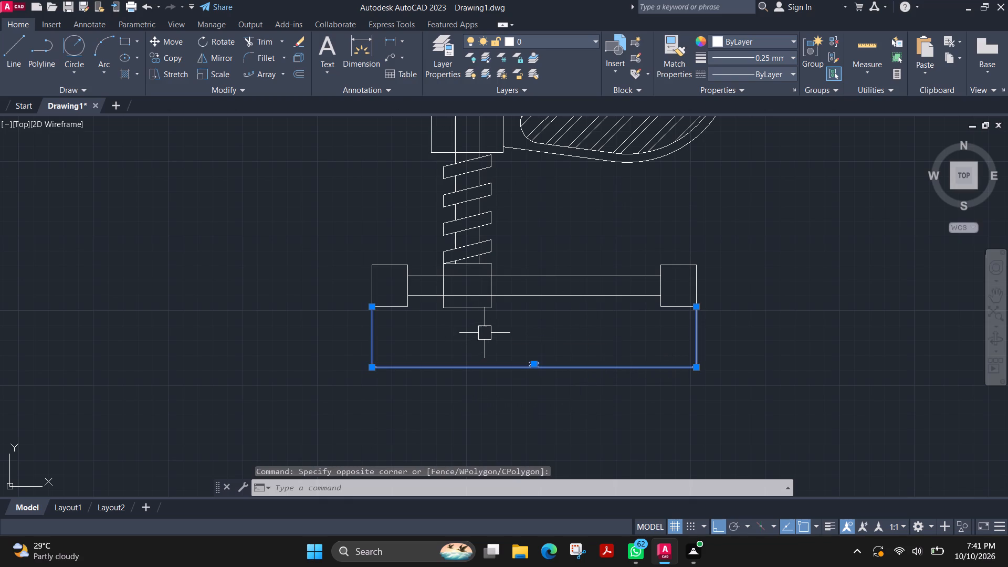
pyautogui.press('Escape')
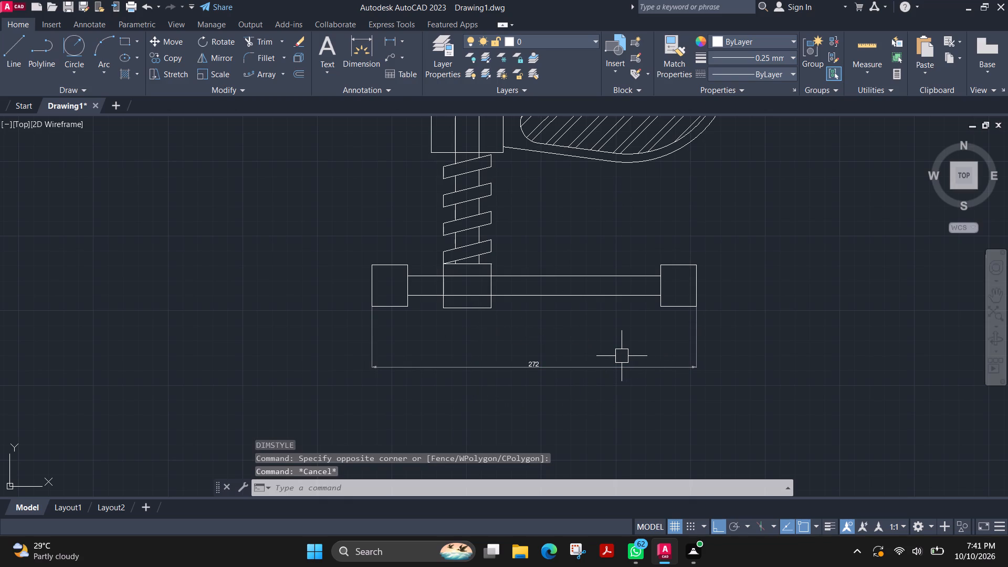
# Make the Standard dimension style current in the Dimension Style Manager and close the manager.
pyautogui.write('dim')
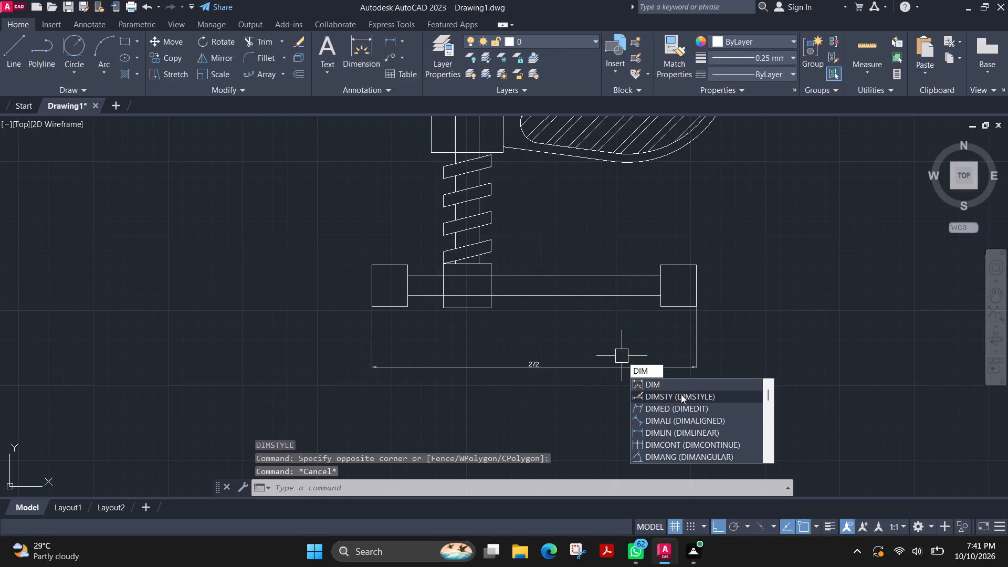
pyautogui.click(681, 394)
pyautogui.tripleClick(651, 207)
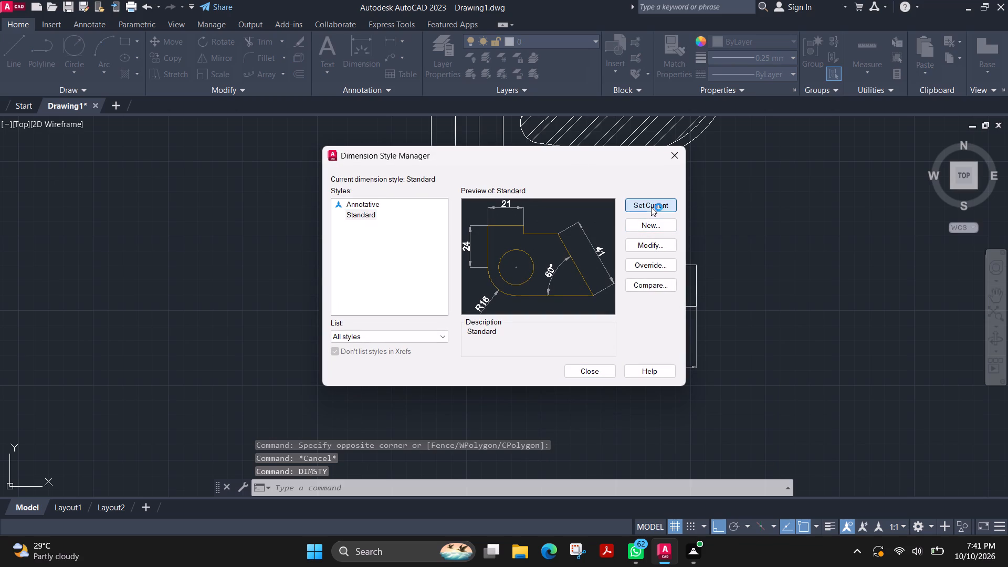
pyautogui.tripleClick(651, 207)
pyautogui.click(651, 207)
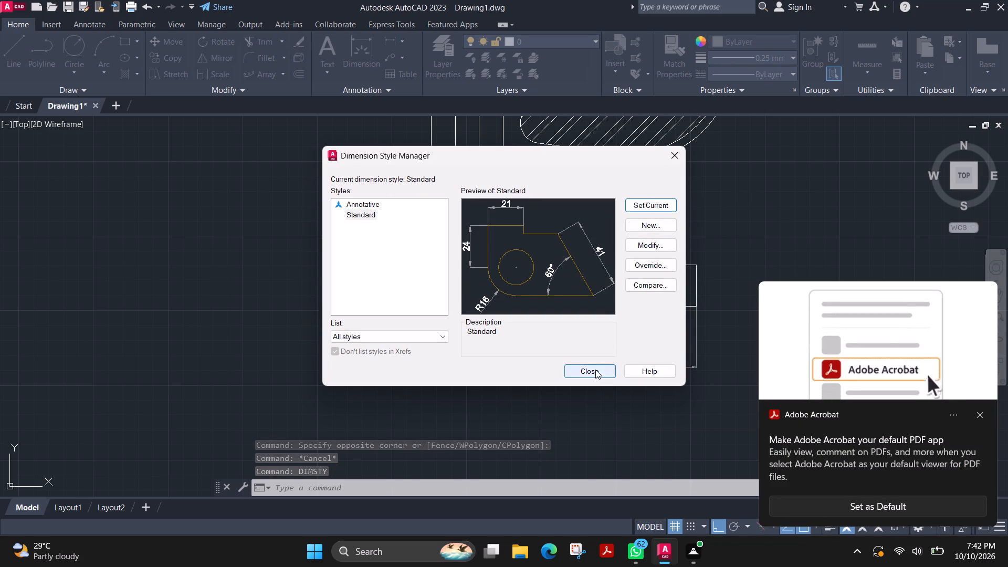
pyautogui.click(595, 370)
# Delete the existing overall length dimension below the clamp's handle bar.
pyautogui.click(558, 394)
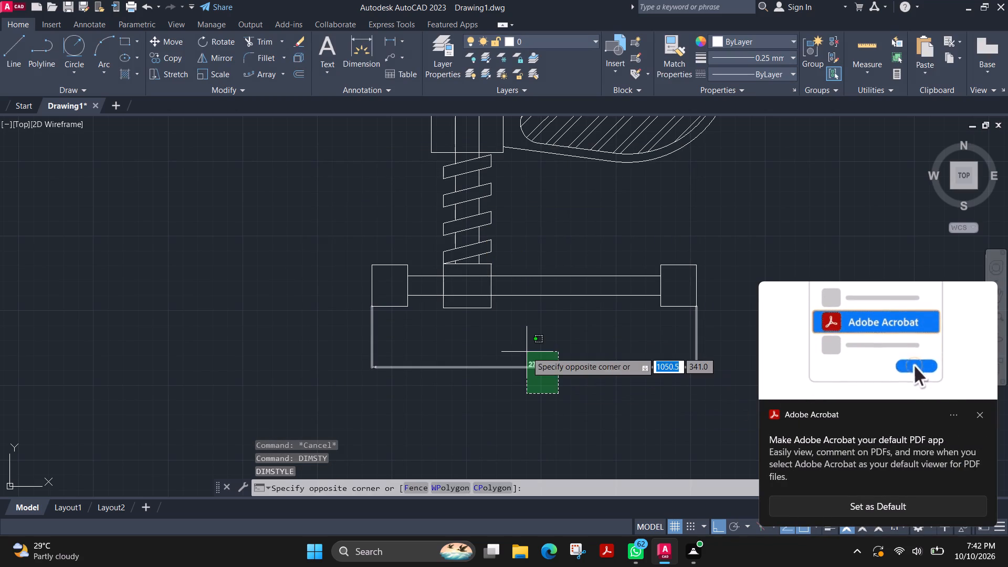
pyautogui.click(527, 352)
pyautogui.press('Delete')
# Dimension the handle bar's overall length again between the outer lower corners of its end caps, placing the dimension line closer below the bar.
pyautogui.click(359, 61)
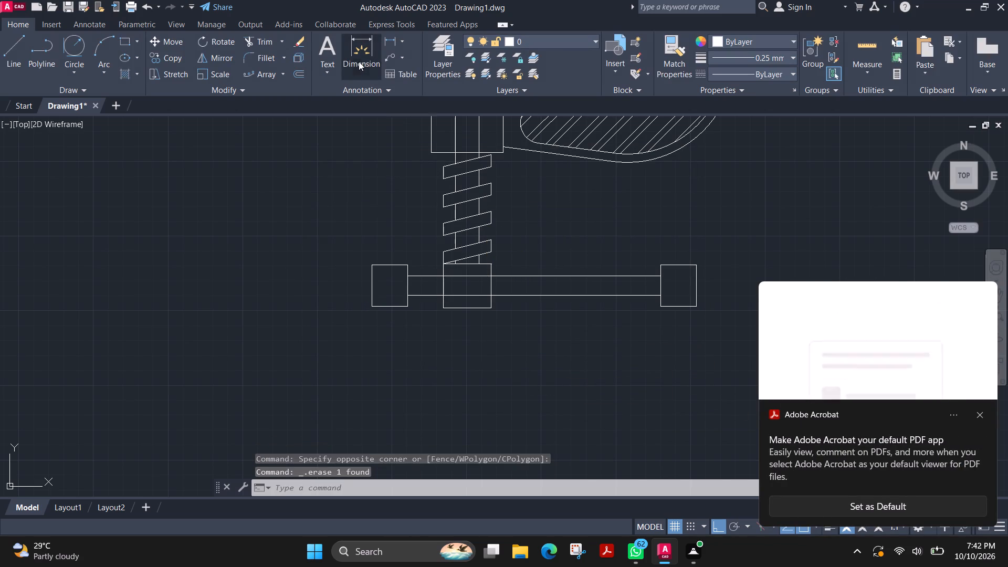
pyautogui.click(371, 309)
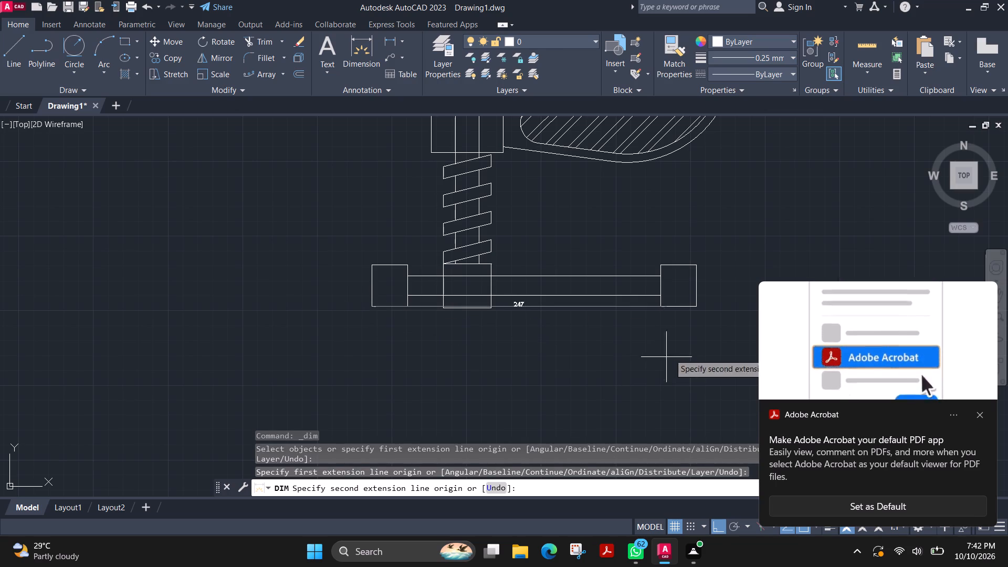
pyautogui.click(698, 305)
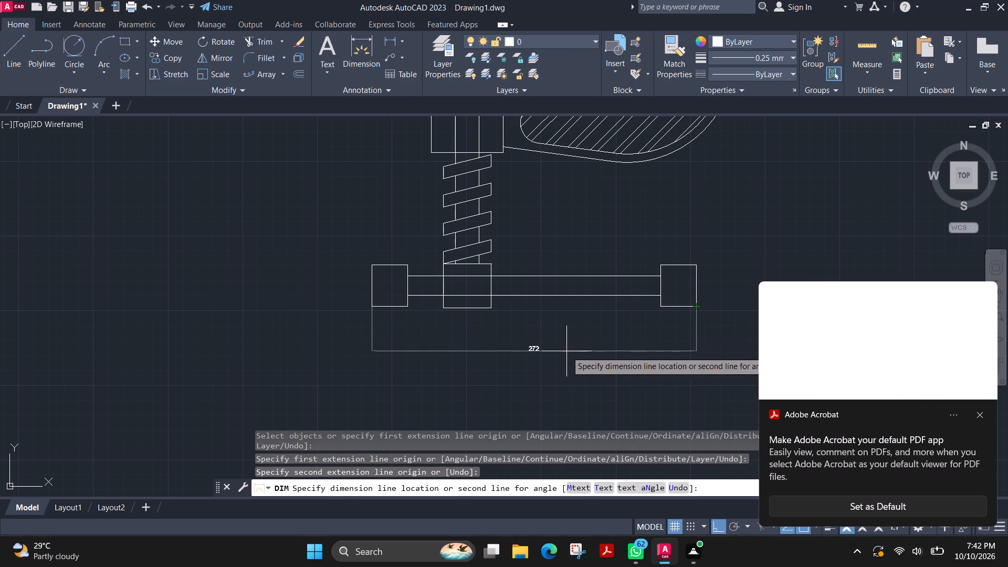
pyautogui.click(566, 351)
pyautogui.press('Escape')
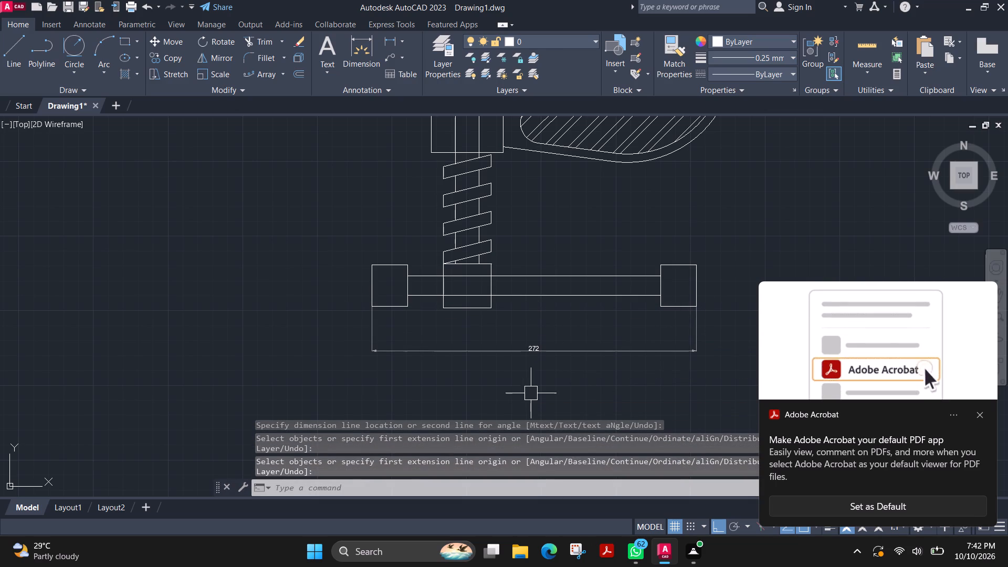
pyautogui.click(979, 417)
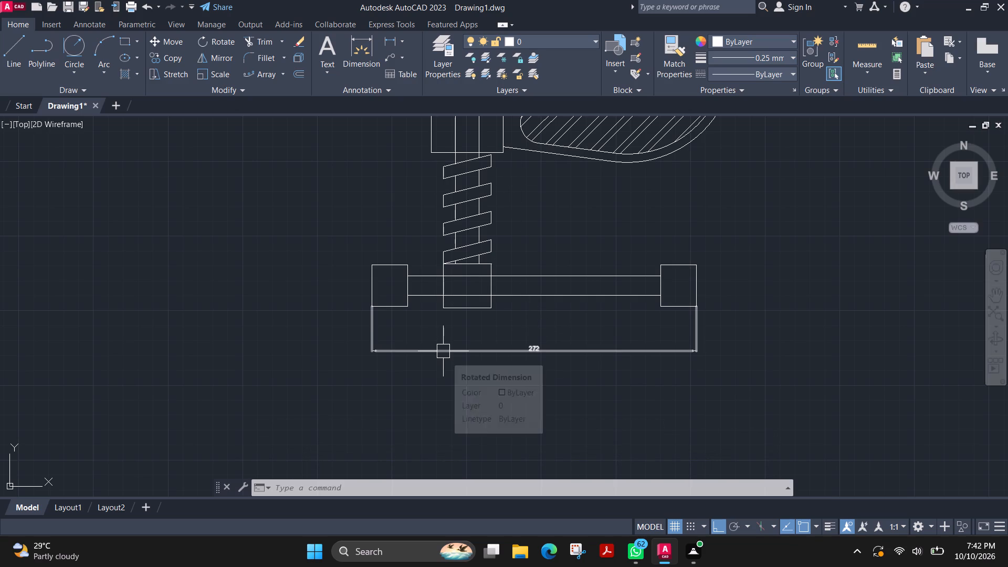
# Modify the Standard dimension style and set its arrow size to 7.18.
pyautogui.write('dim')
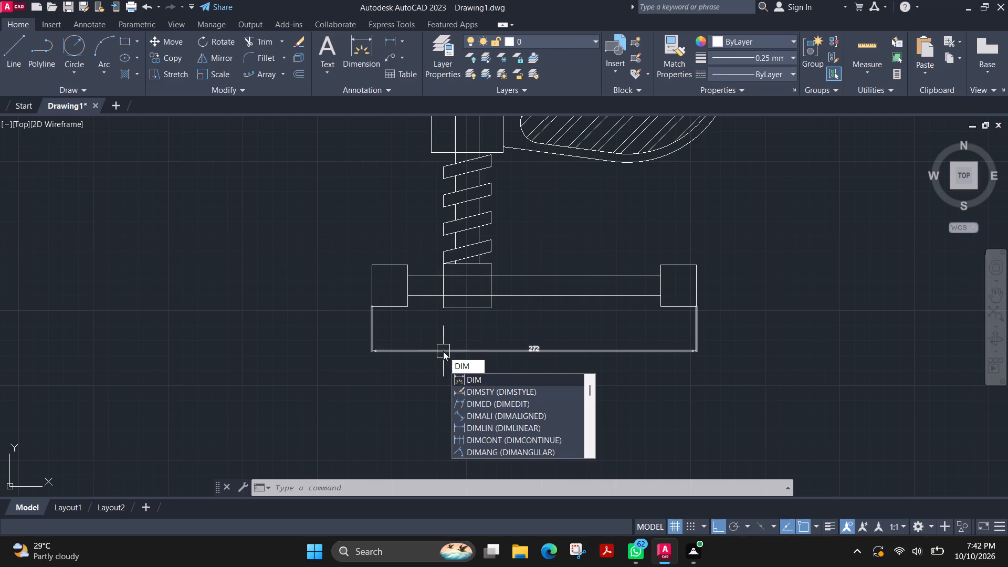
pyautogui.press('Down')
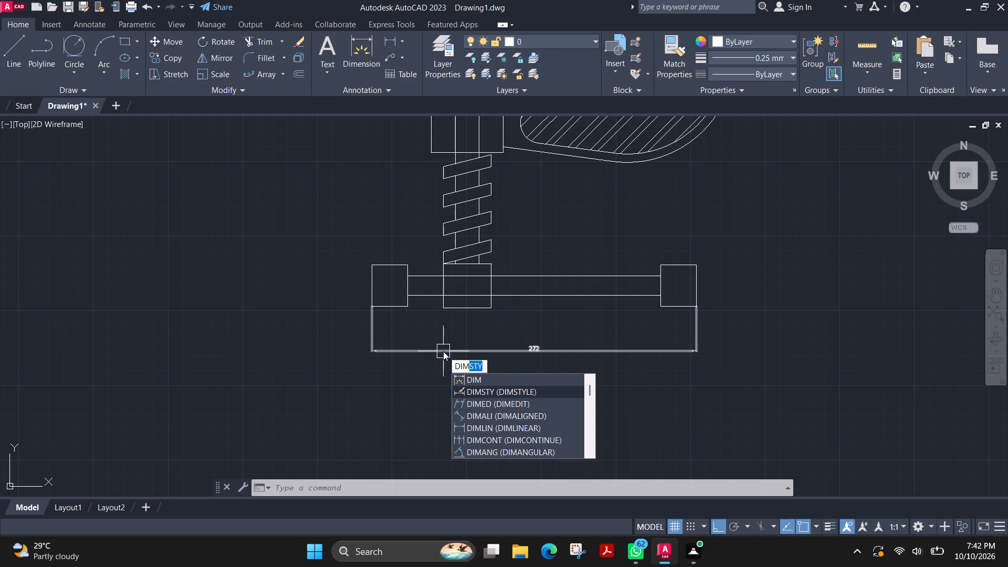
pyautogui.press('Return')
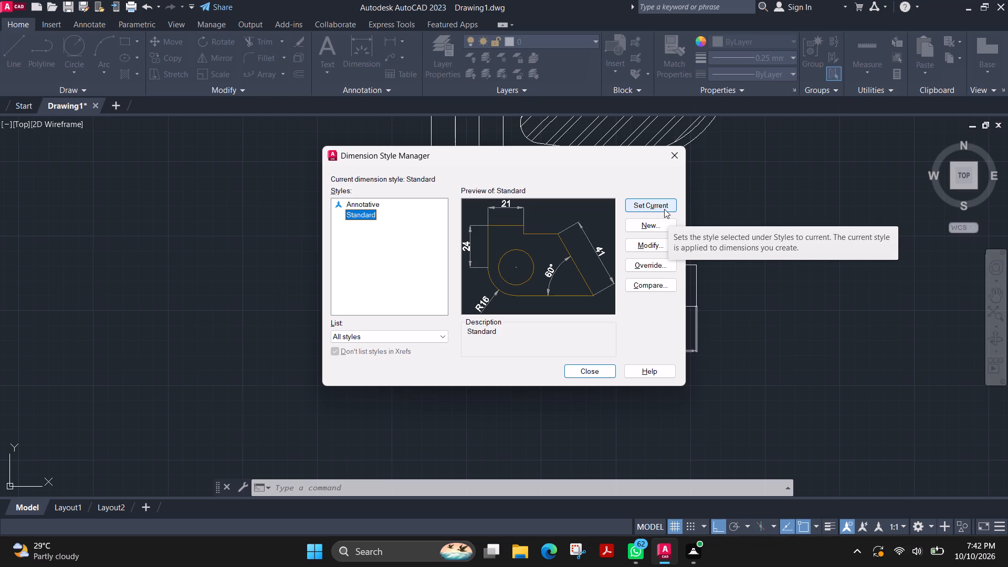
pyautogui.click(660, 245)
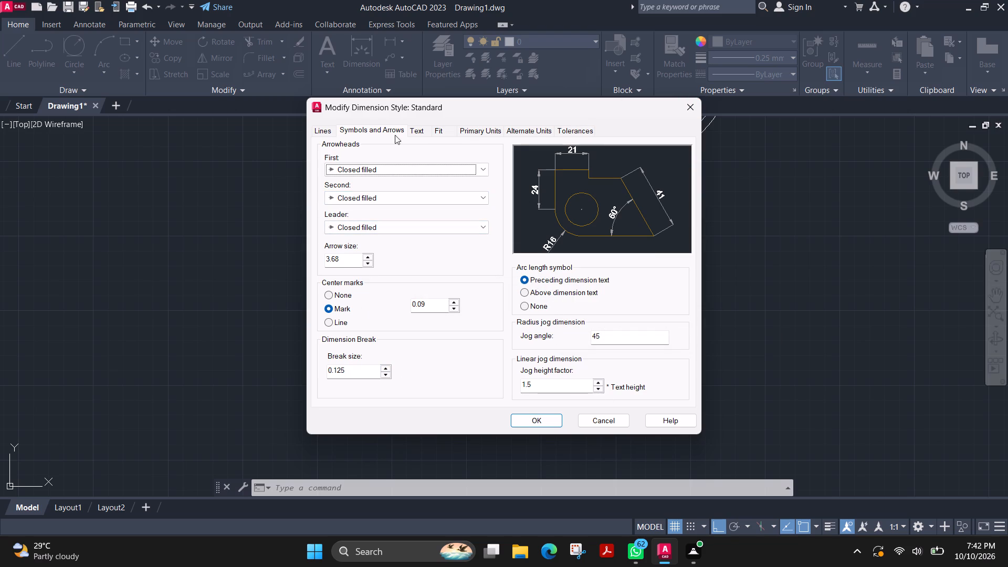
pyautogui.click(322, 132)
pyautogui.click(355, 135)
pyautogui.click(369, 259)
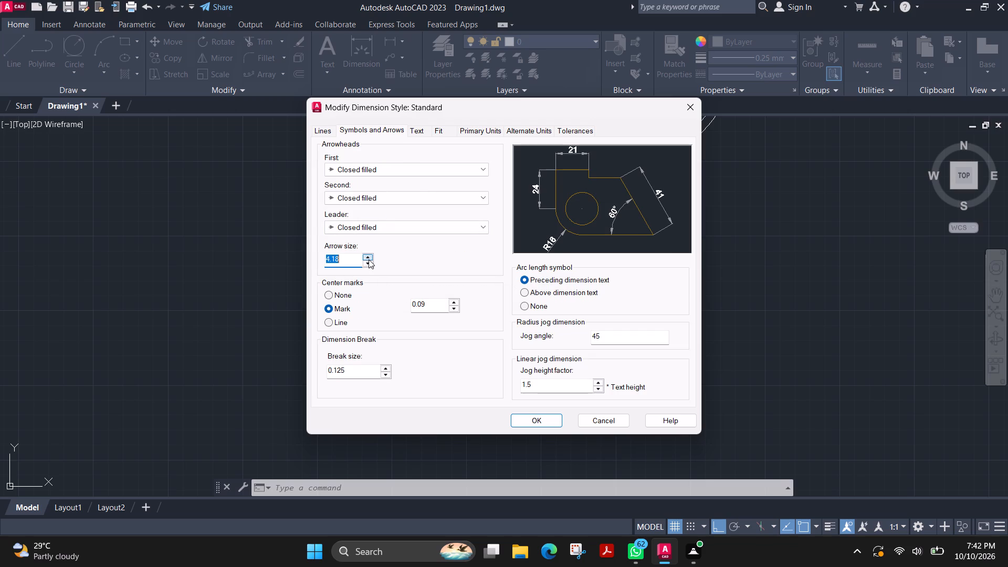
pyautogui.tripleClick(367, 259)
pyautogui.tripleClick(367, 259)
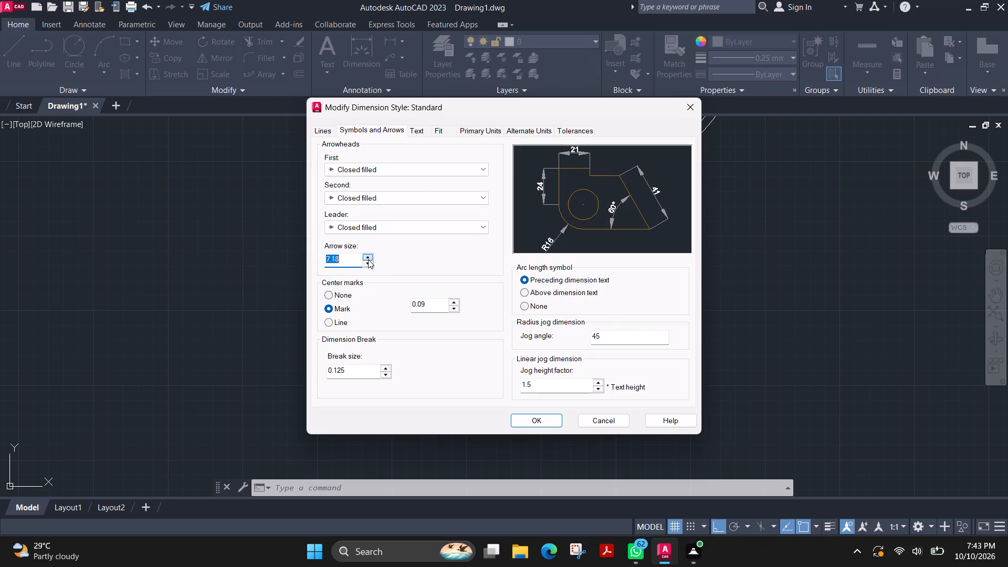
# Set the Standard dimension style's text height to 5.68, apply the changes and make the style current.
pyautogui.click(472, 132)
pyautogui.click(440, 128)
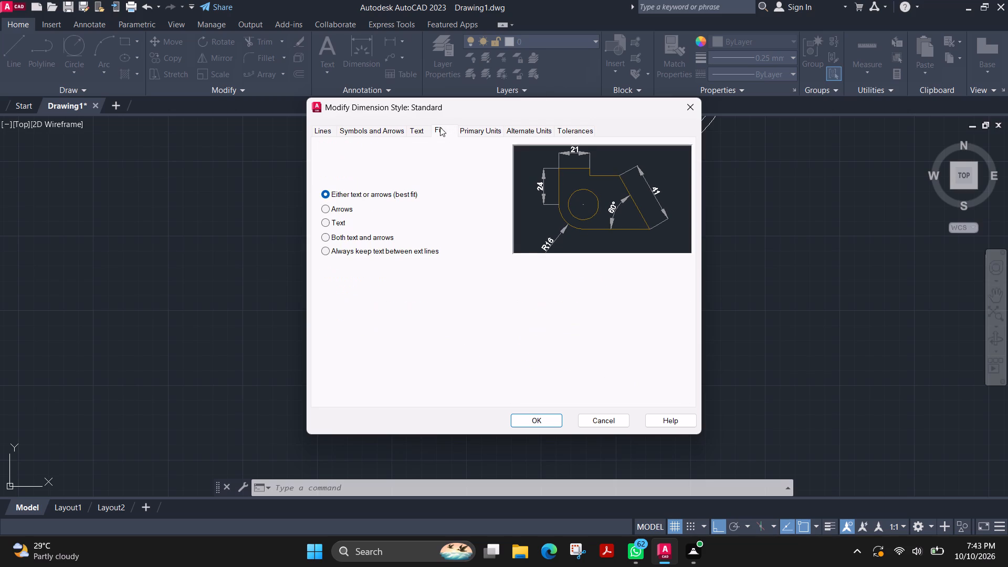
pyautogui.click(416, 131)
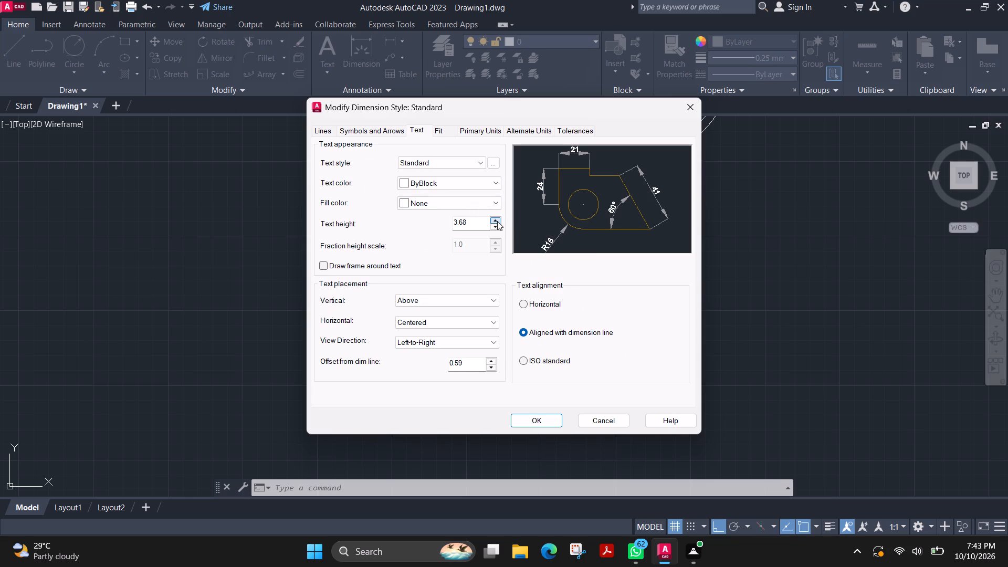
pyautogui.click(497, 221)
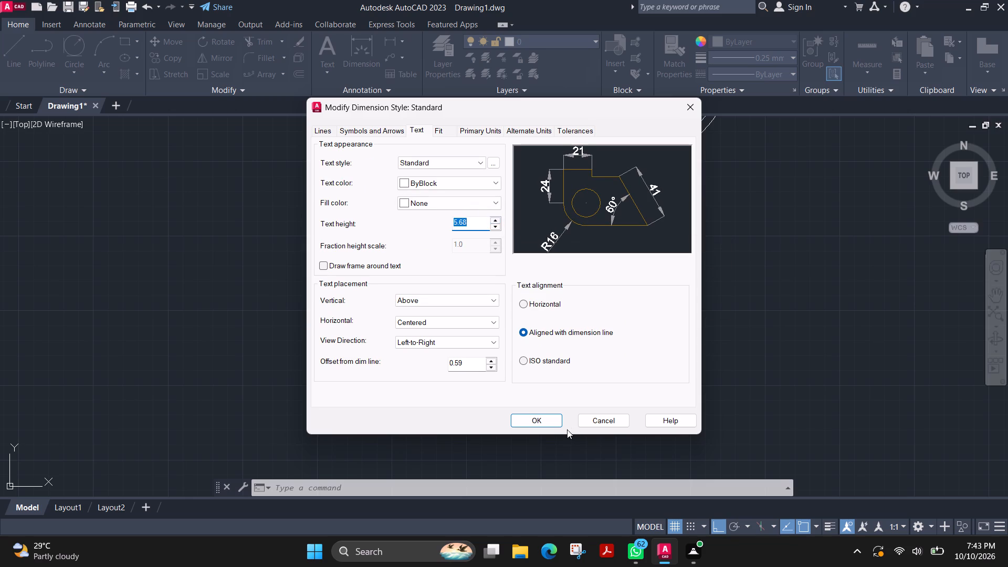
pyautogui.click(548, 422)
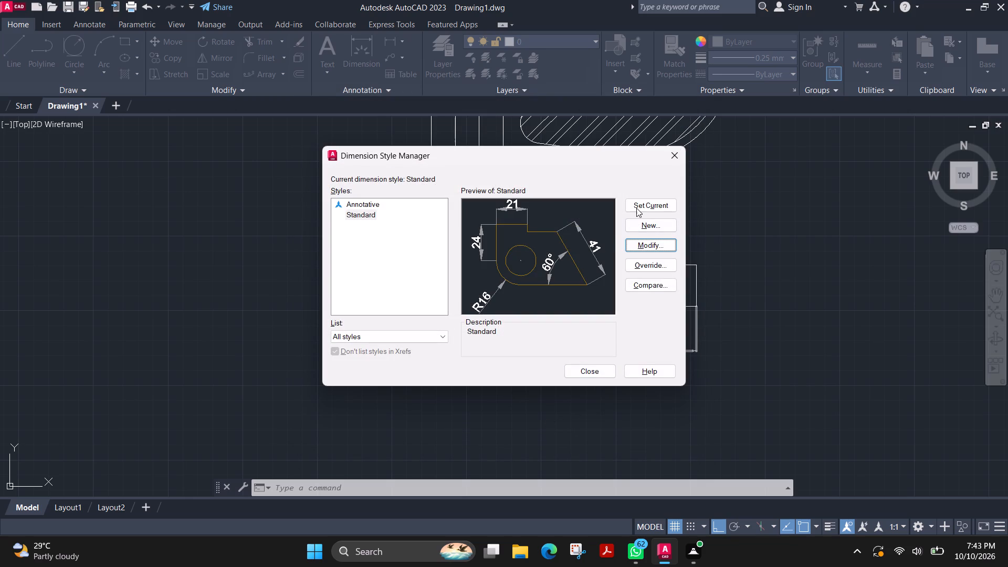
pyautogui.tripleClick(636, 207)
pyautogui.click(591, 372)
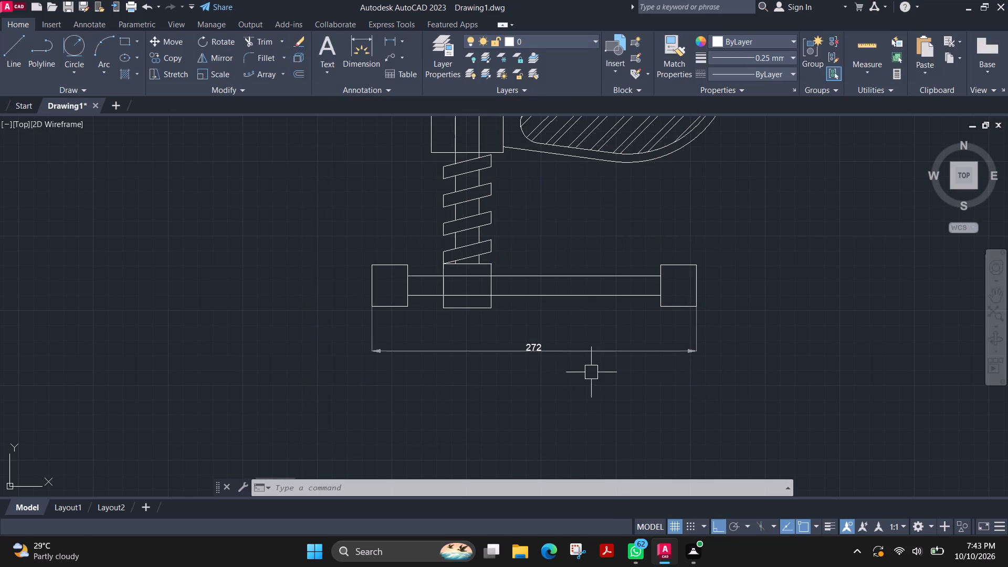
# Modify the Standard dimension style again and set its text height to 10.18.
pyautogui.scroll(-3, 475, 359)
pyautogui.scroll(3, 488, 343)
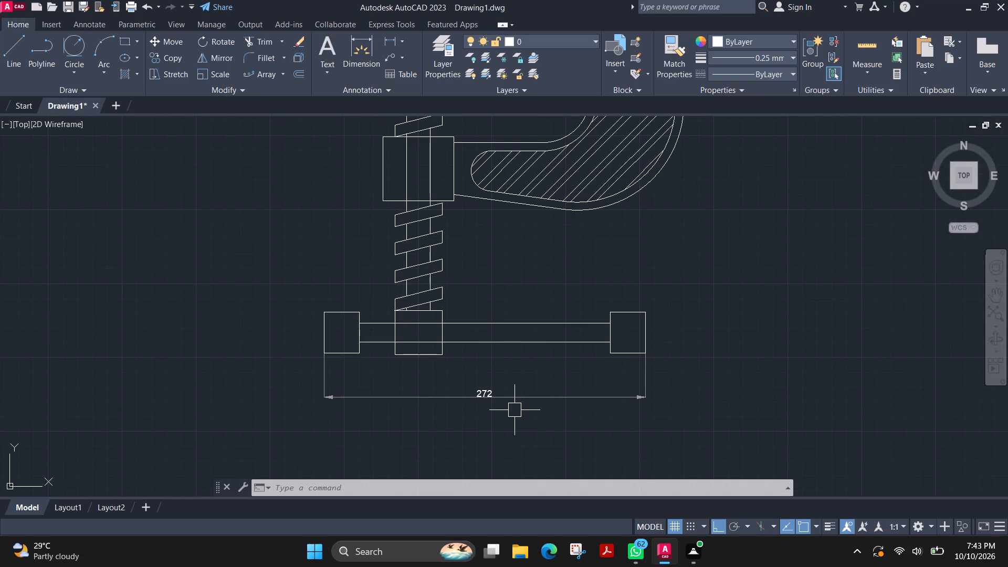
pyautogui.write('dim')
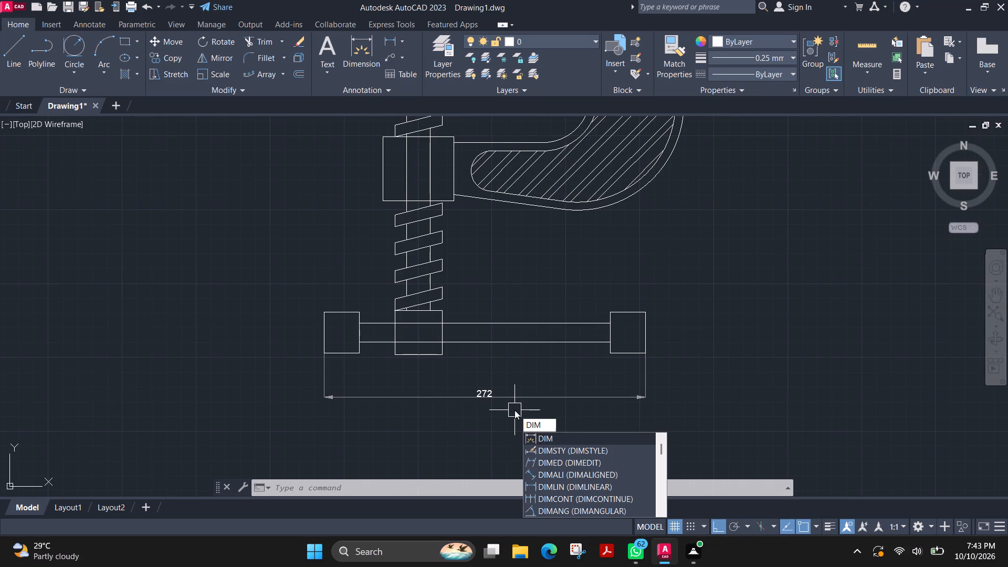
pyautogui.press('Down')
pyautogui.press('Return')
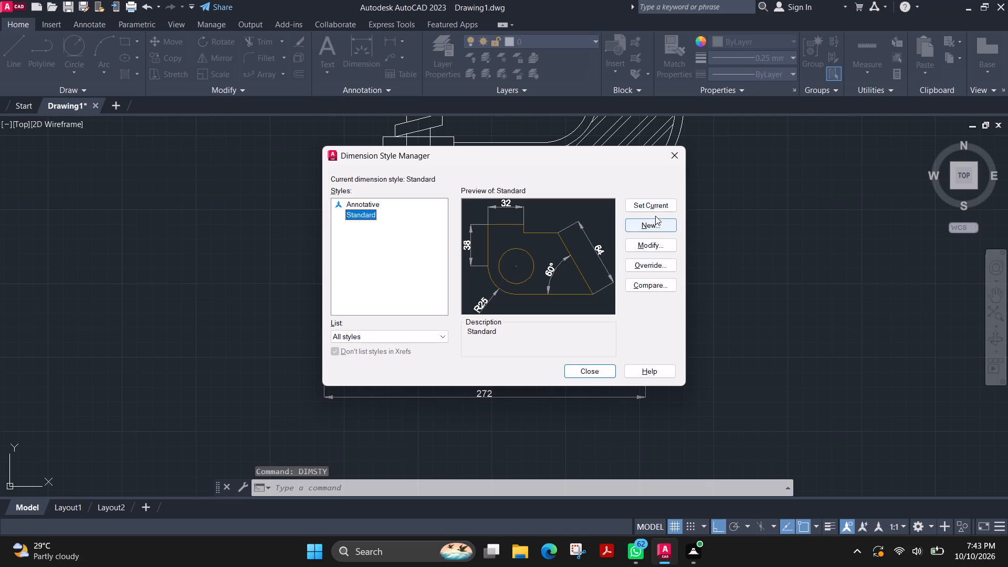
pyautogui.click(663, 243)
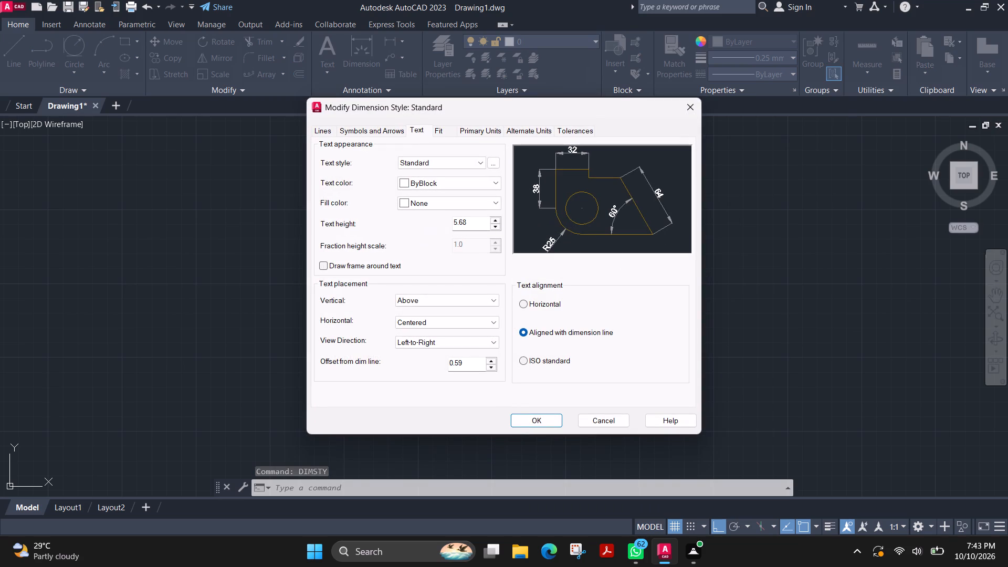
pyautogui.click(495, 221)
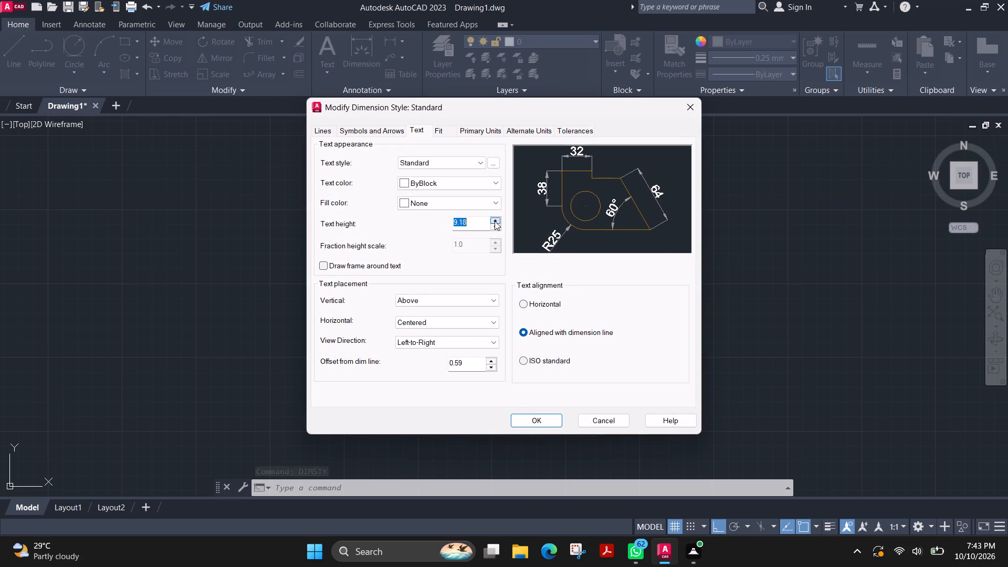
pyautogui.doubleClick(495, 221)
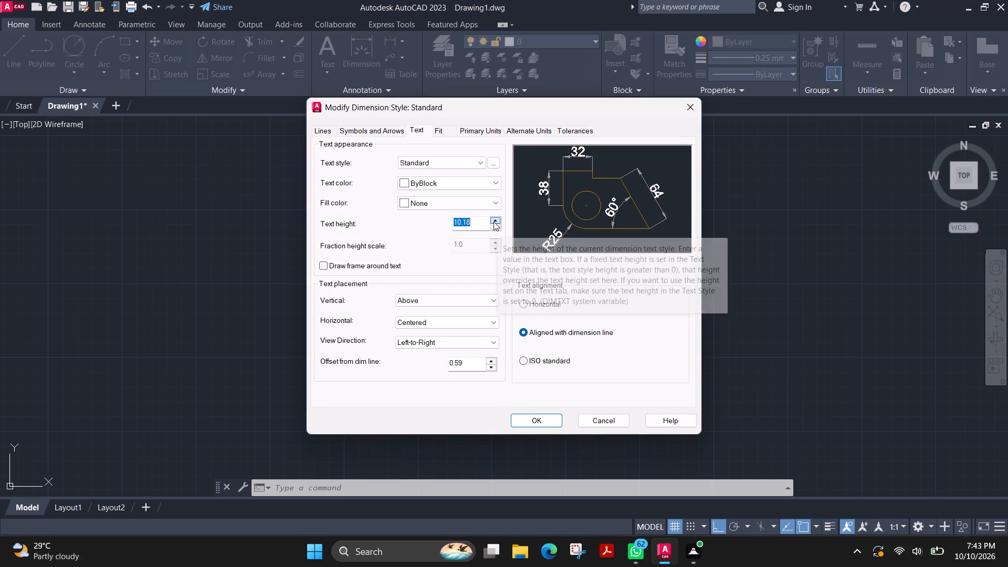
# Set the Standard dimension style's arrow size to 10.18, apply the changes and make the style current.
pyautogui.click(385, 133)
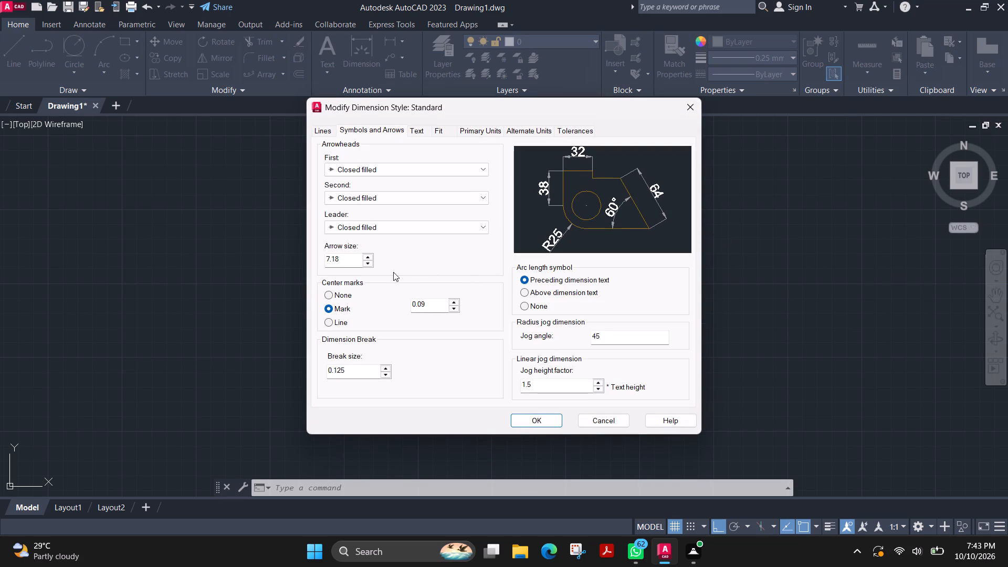
pyautogui.tripleClick(367, 254)
pyautogui.doubleClick(367, 254)
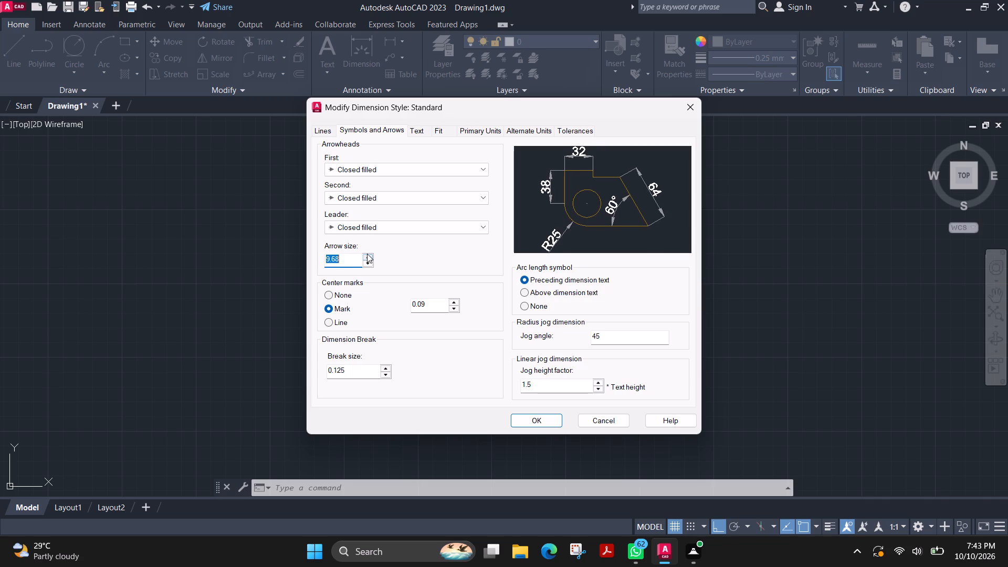
pyautogui.click(367, 254)
pyautogui.click(545, 418)
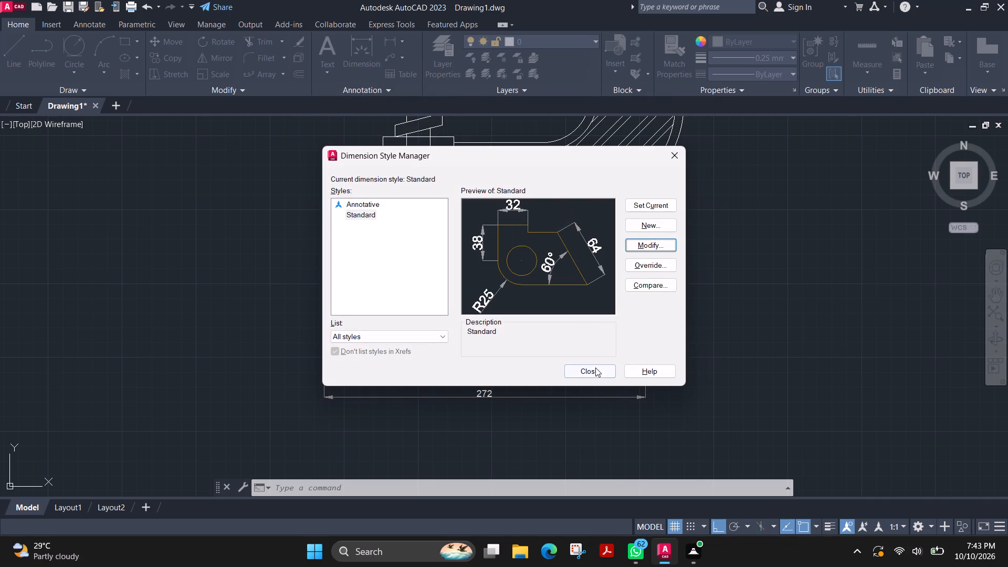
pyautogui.click(660, 199)
pyautogui.click(600, 371)
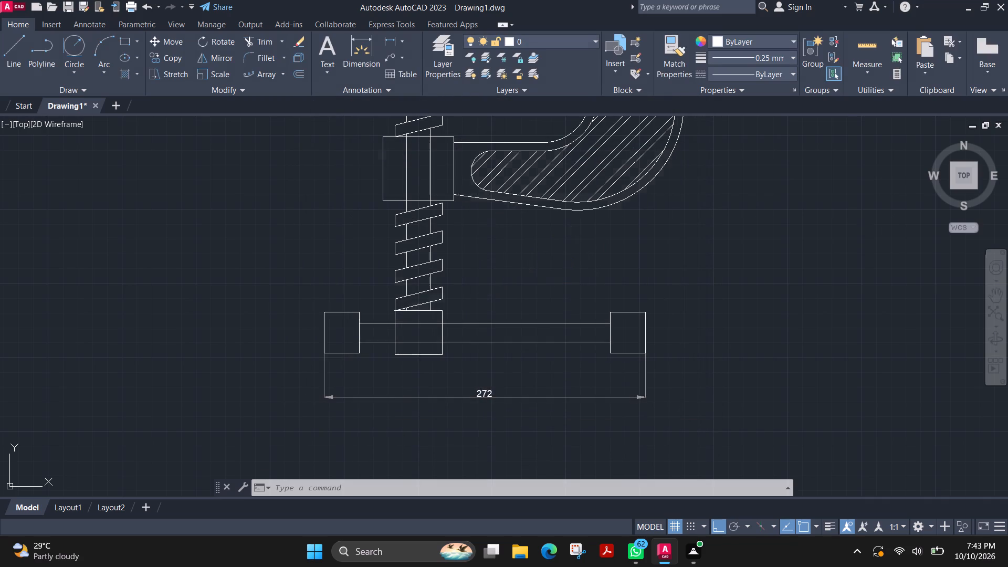
# Modify the Standard dimension style and set its arrow size to 14.68.
pyautogui.scroll(-2, 386, 344)
pyautogui.scroll(1, 430, 365)
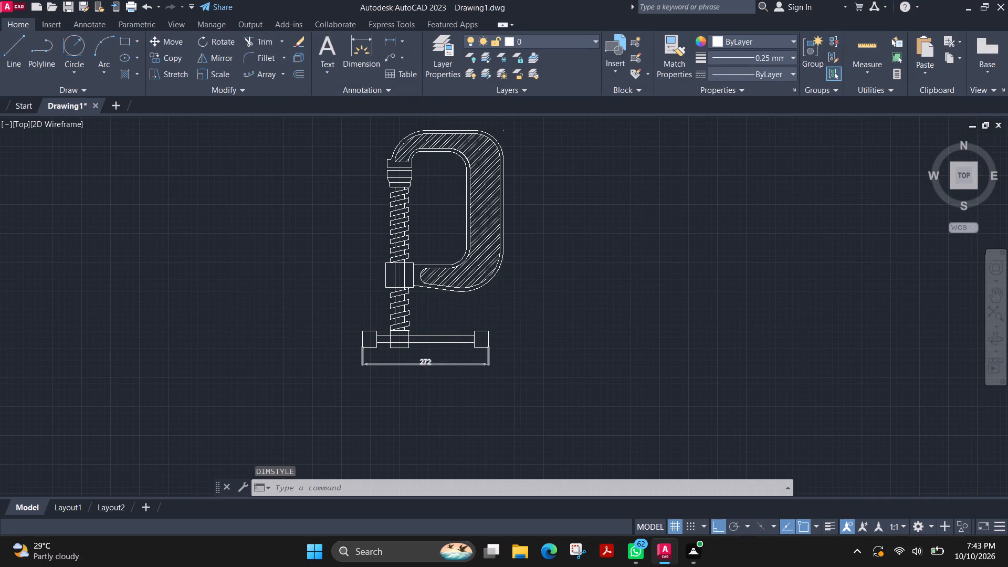
pyautogui.write('dim')
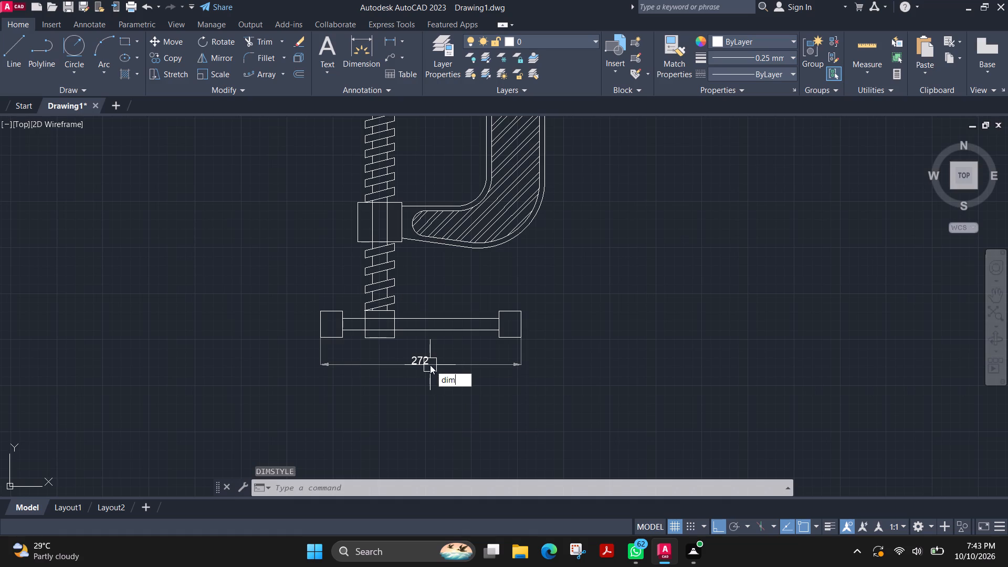
pyautogui.press('Down')
pyautogui.press('Return')
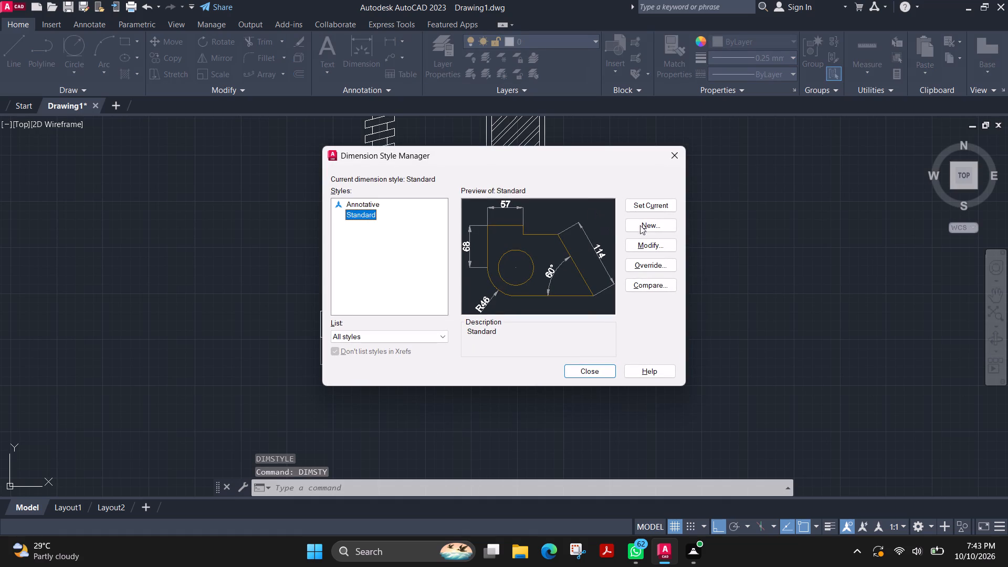
pyautogui.click(657, 249)
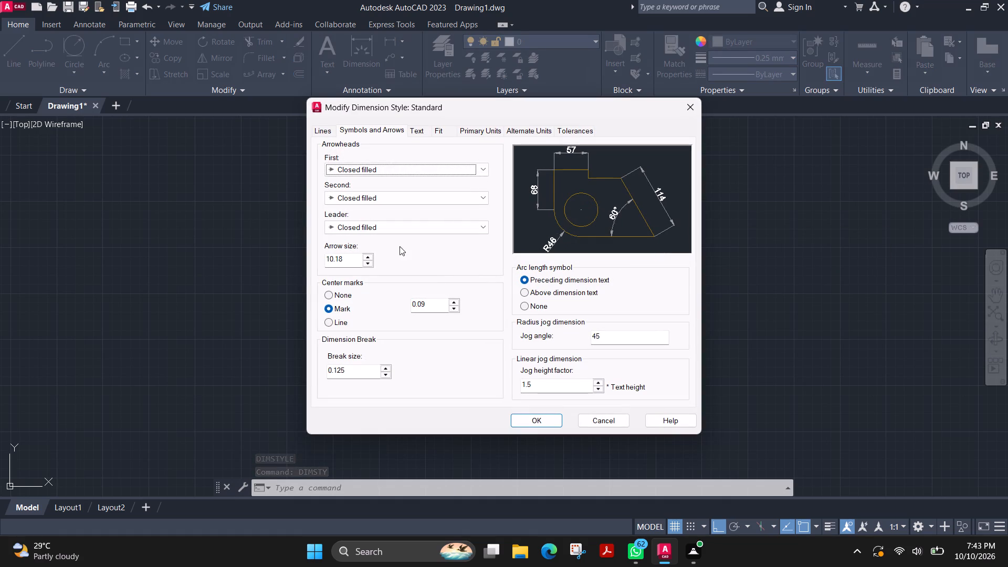
pyautogui.doubleClick(356, 261)
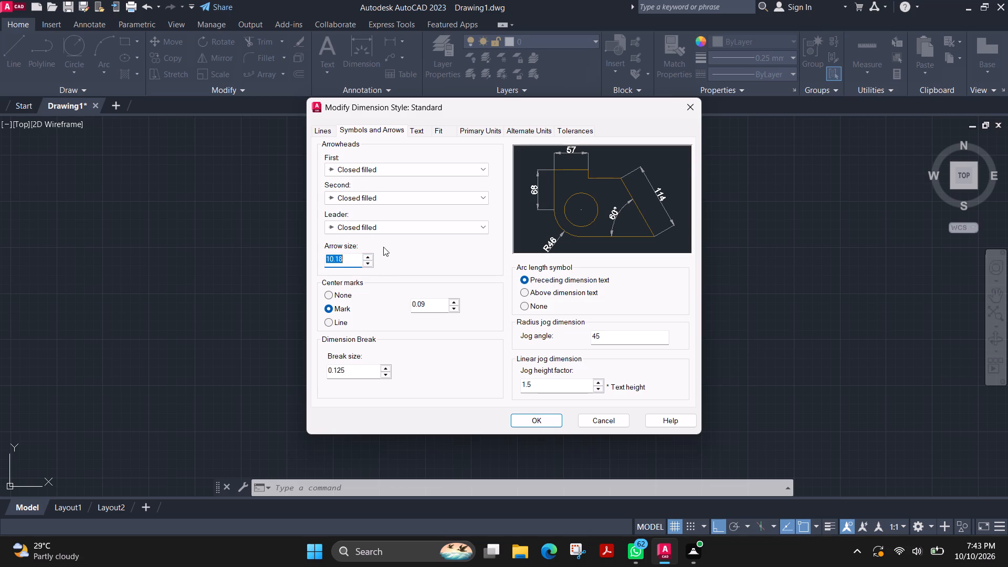
pyautogui.click(365, 259)
pyautogui.tripleClick(365, 259)
pyautogui.tripleClick(365, 259)
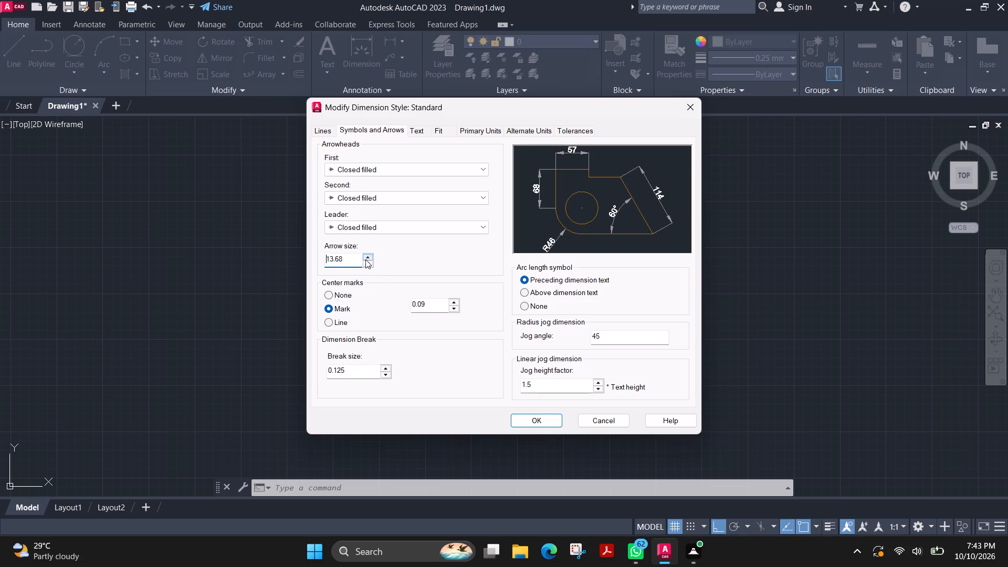
pyautogui.click(365, 259)
pyautogui.click(365, 259)
pyautogui.click(365, 257)
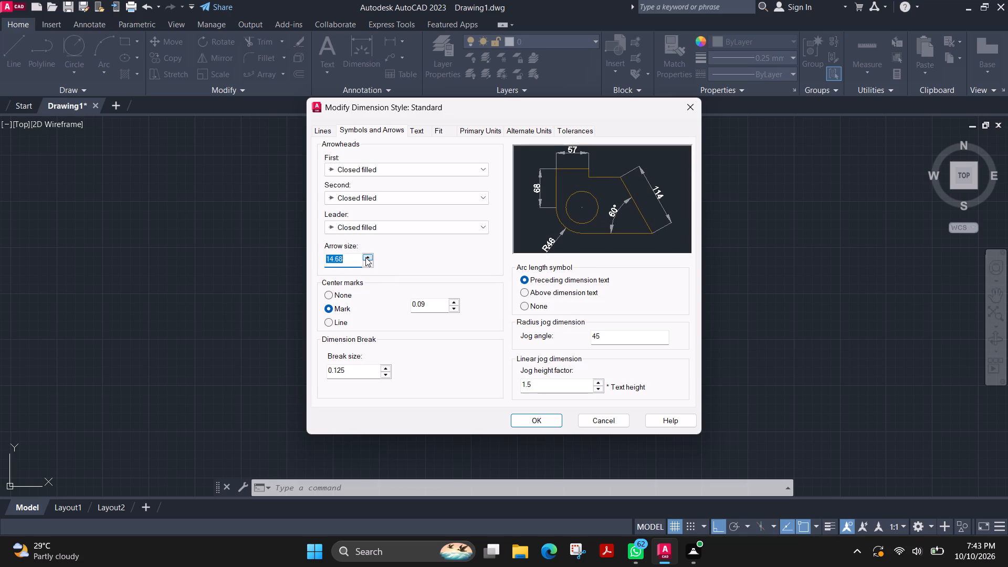
# Set the Standard dimension style's text height to 15.68, apply the changes and make the style current.
pyautogui.click(418, 129)
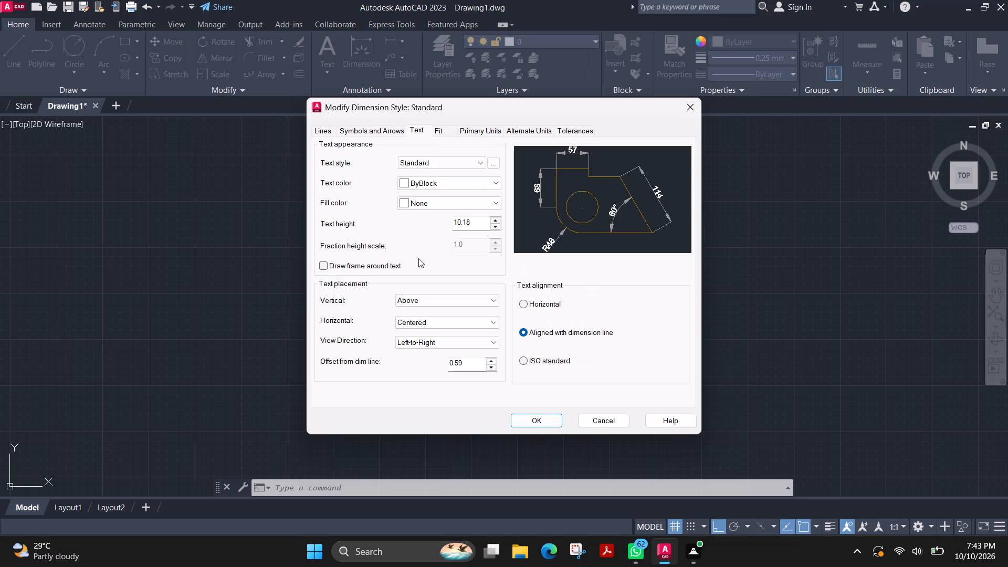
pyautogui.tripleClick(498, 221)
pyautogui.tripleClick(497, 219)
pyautogui.doubleClick(497, 219)
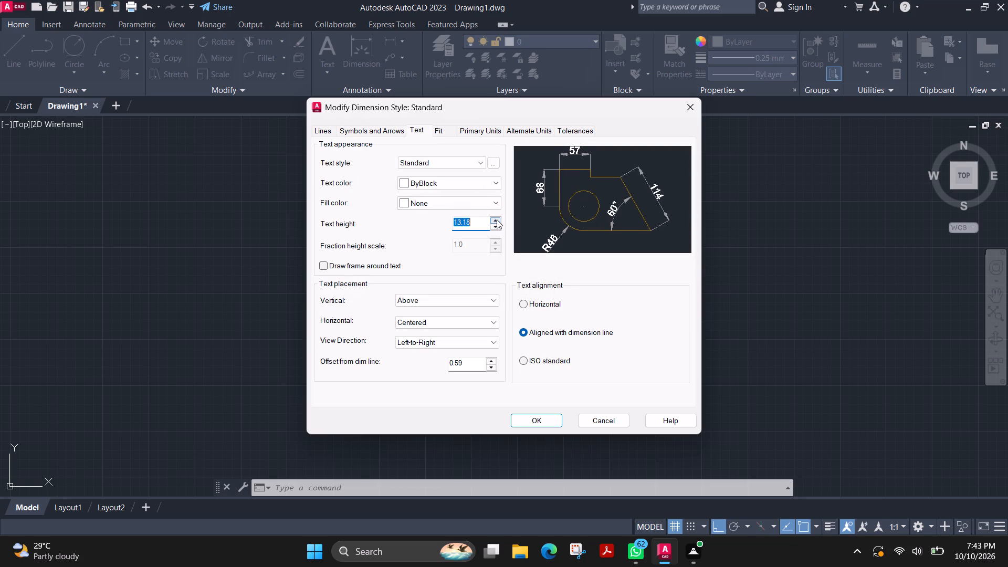
pyautogui.click(497, 219)
pyautogui.click(497, 219)
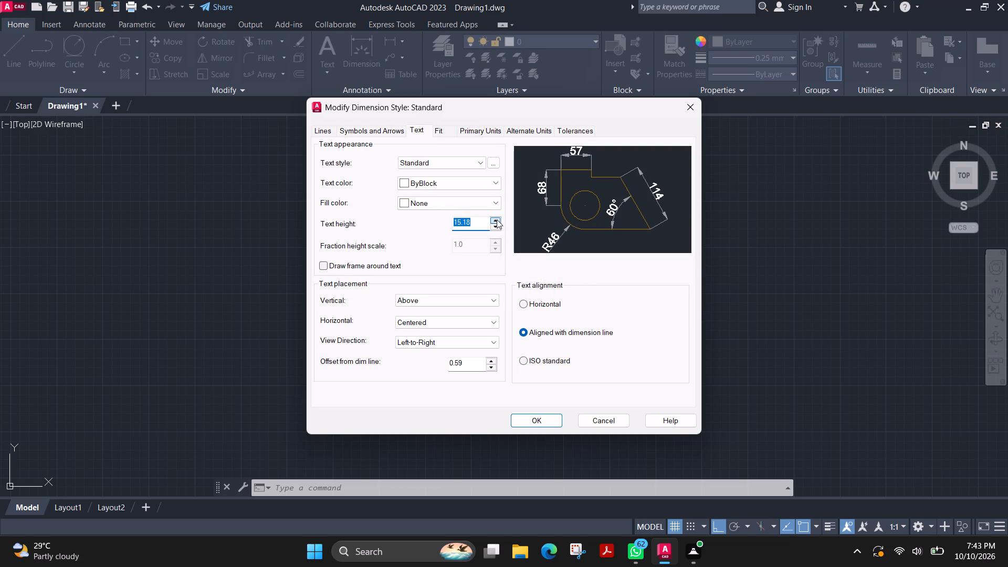
pyautogui.click(497, 219)
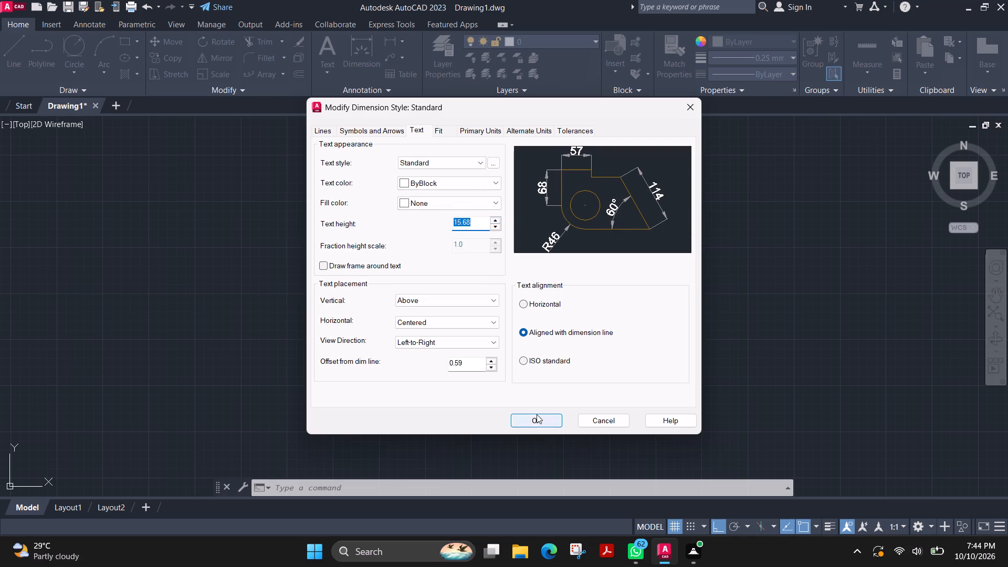
pyautogui.click(537, 414)
pyautogui.doubleClick(658, 201)
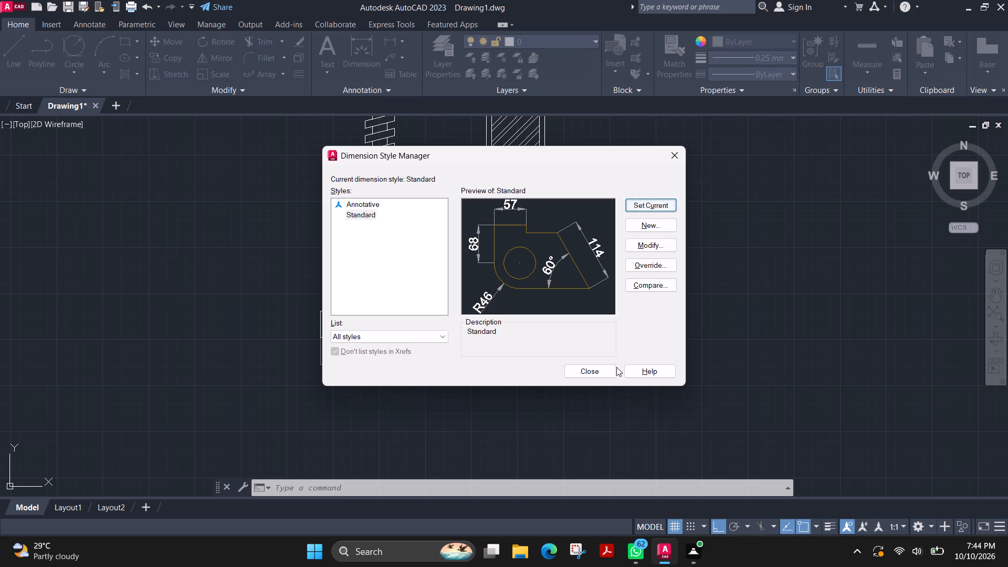
pyautogui.click(603, 375)
# Move the handle's overall length dimension line farther below the handle.
pyautogui.scroll(2, 452, 334)
pyautogui.scroll(-3, 414, 312)
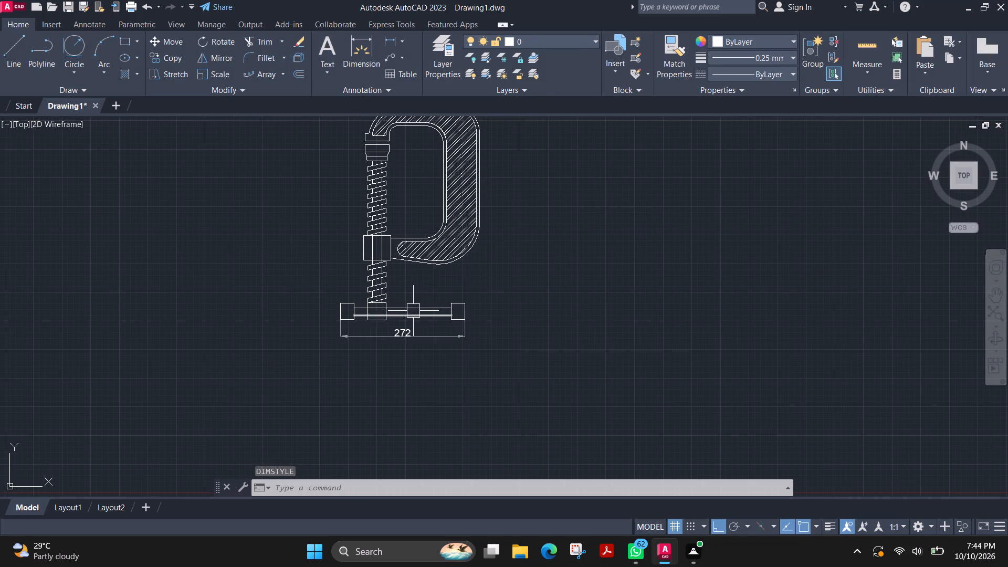
pyautogui.moveTo(425, 279); pyautogui.dragTo(476, 298, button='middle')
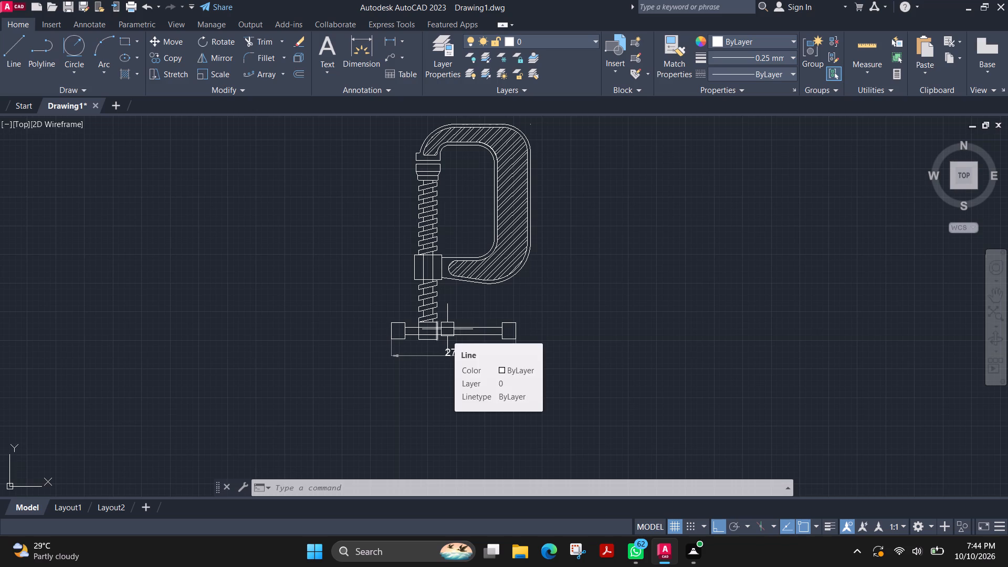
pyautogui.click(394, 353)
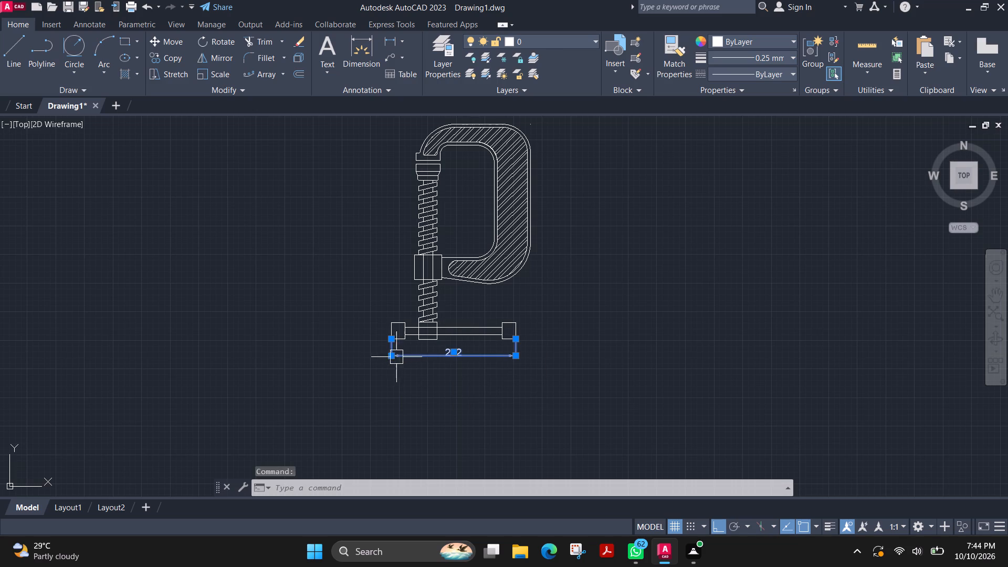
pyautogui.click(390, 356)
pyautogui.click(395, 377)
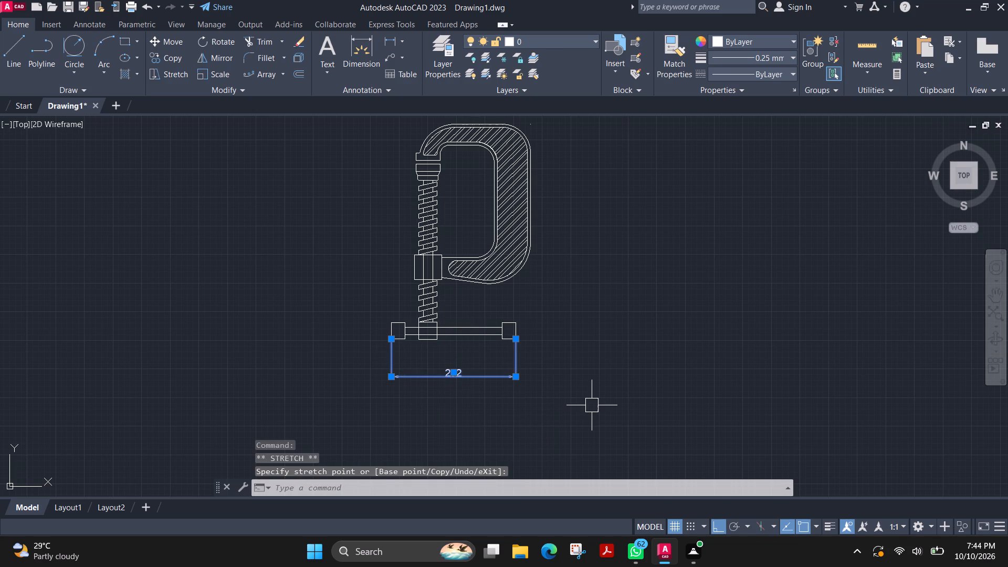
# Set the Standard dimension style's text offset from the dimension line to 5.09, apply it and make the style current.
pyautogui.write('dim')
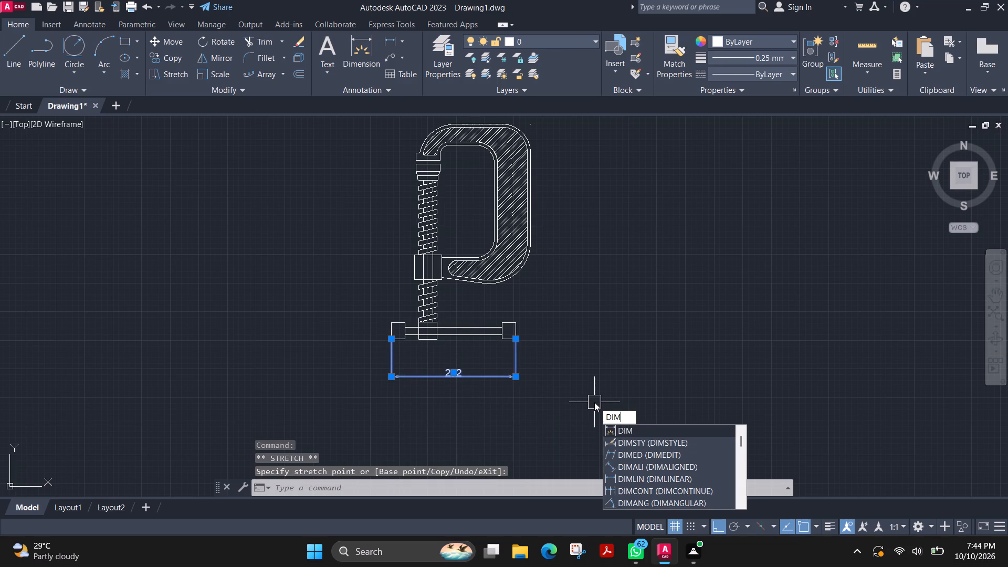
pyautogui.press('Down')
pyautogui.press('Return')
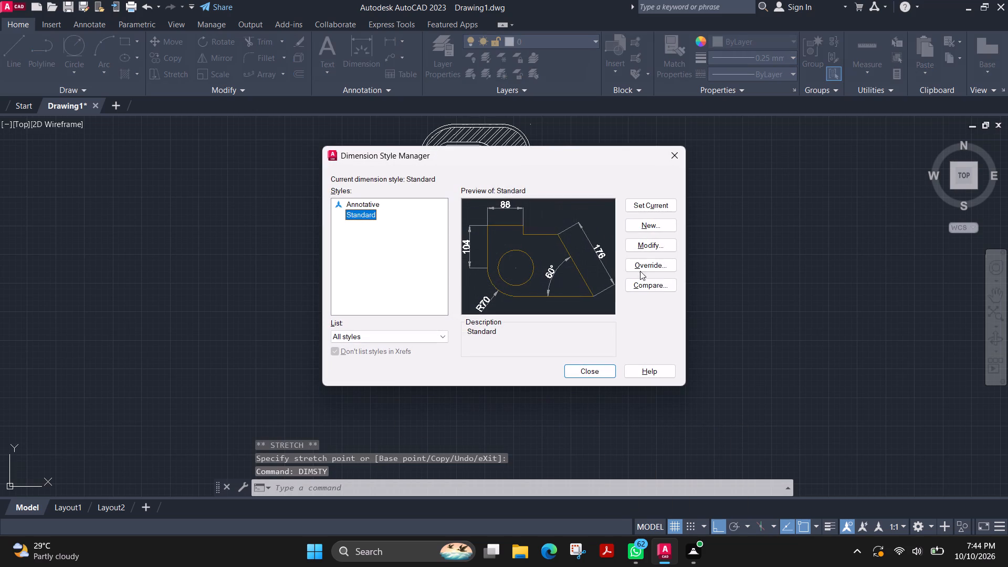
pyautogui.click(653, 237)
pyautogui.click(653, 243)
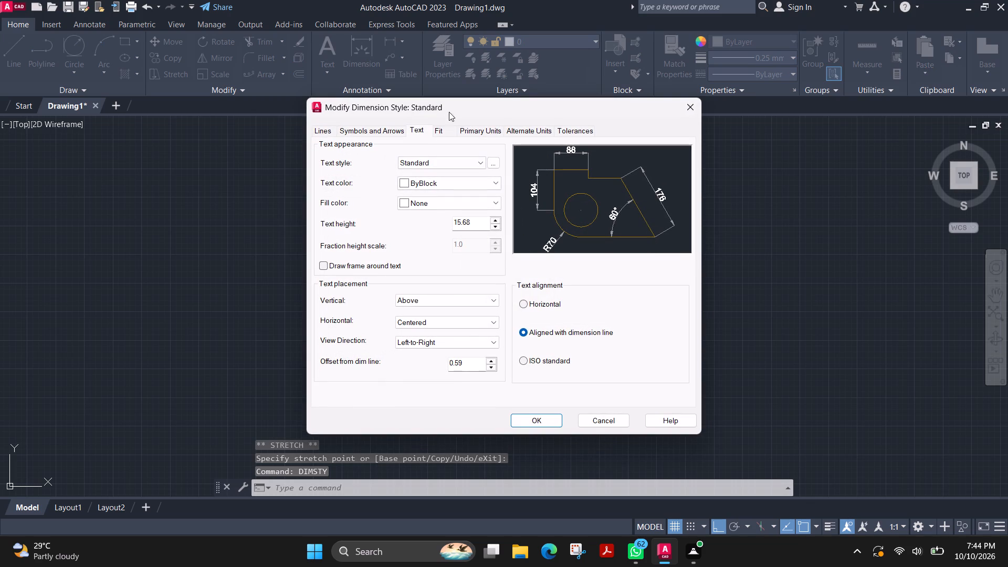
pyautogui.click(490, 360)
pyautogui.tripleClick(490, 359)
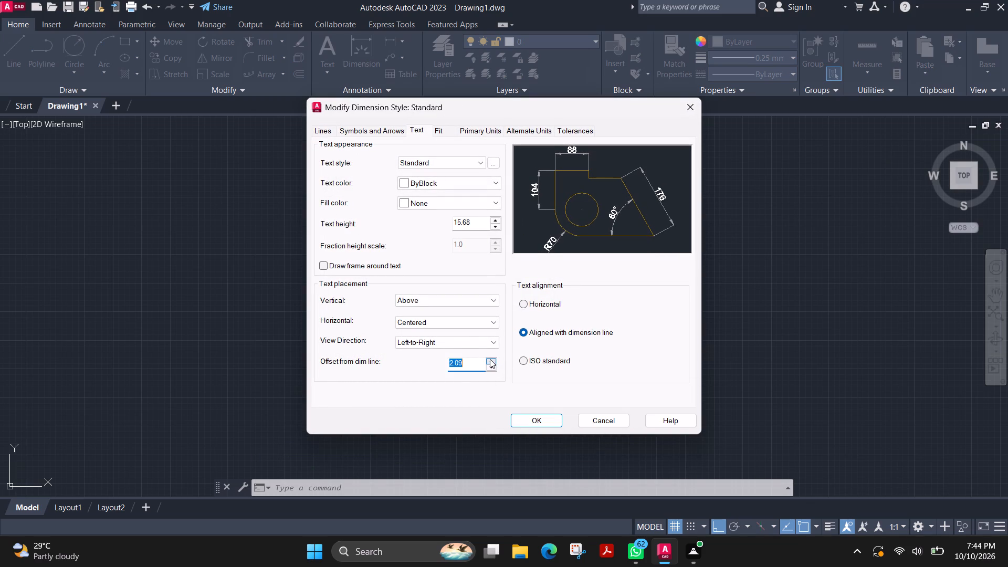
pyautogui.tripleClick(490, 359)
pyautogui.tripleClick(490, 359)
pyautogui.click(490, 359)
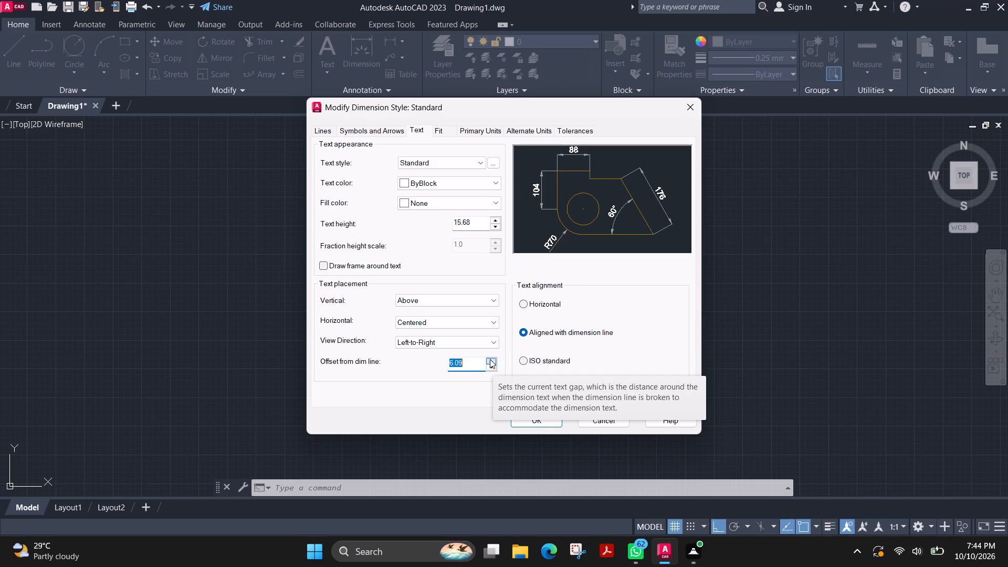
pyautogui.click(492, 368)
pyautogui.click(492, 368)
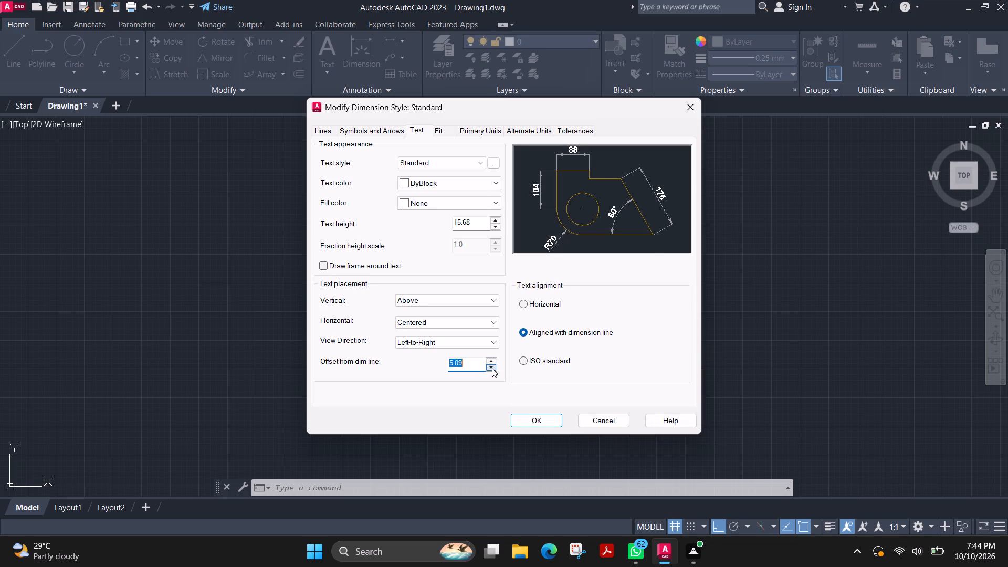
pyautogui.click(527, 418)
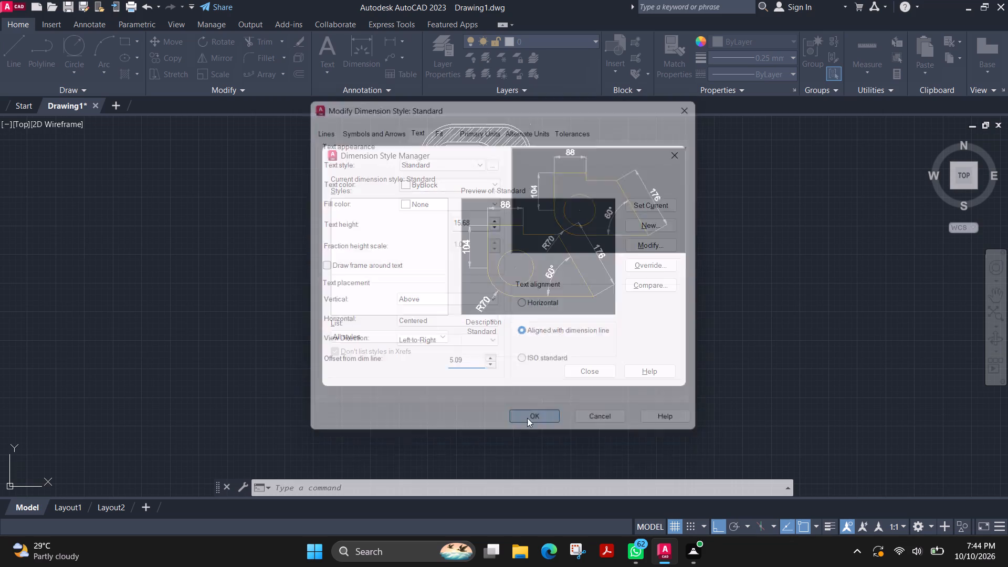
pyautogui.click(665, 206)
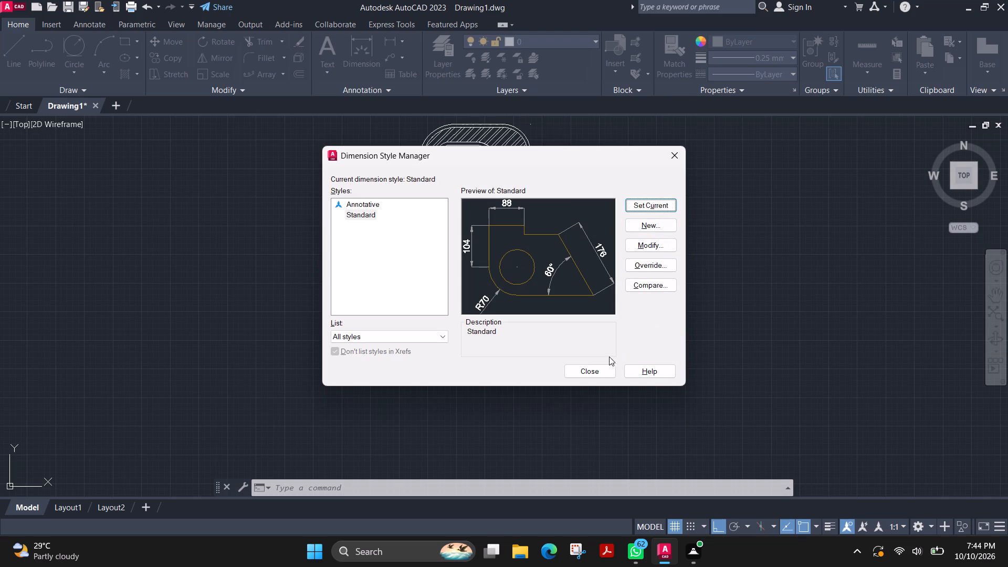
pyautogui.click(594, 375)
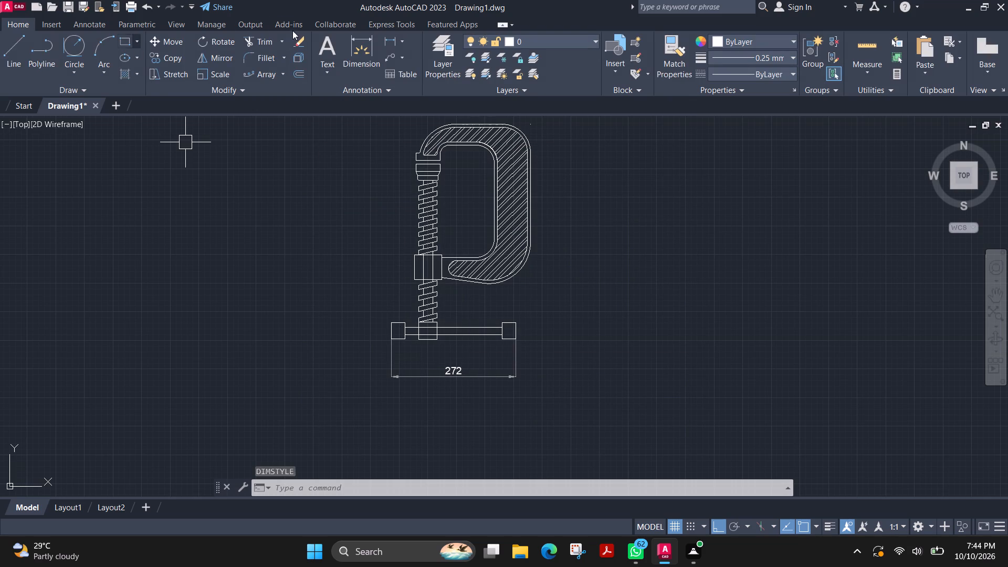
# Dimension the width of the block at the screw's lower end, placing it between the block and the overall handle dimension.
pyautogui.click(352, 48)
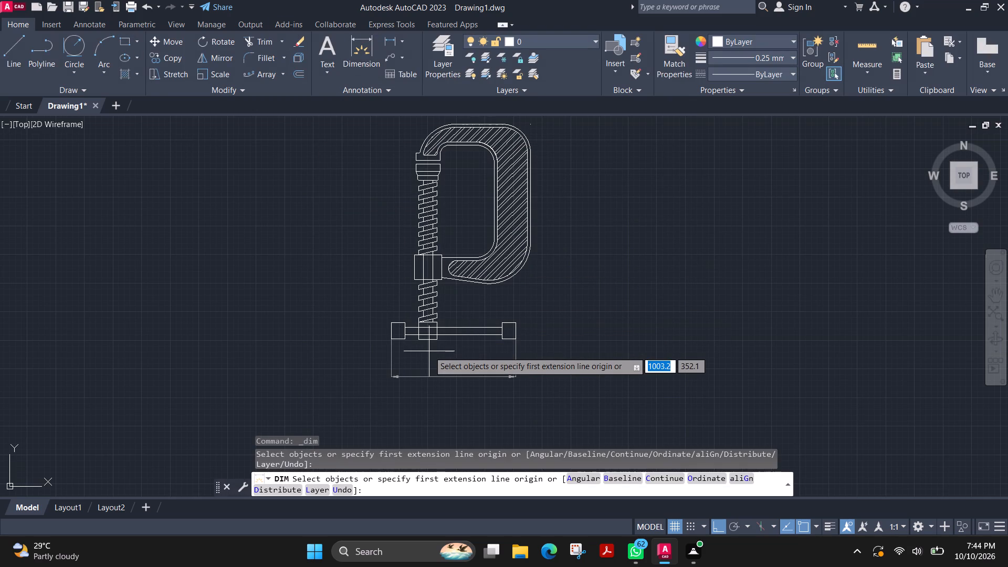
pyautogui.scroll(2, 436, 355)
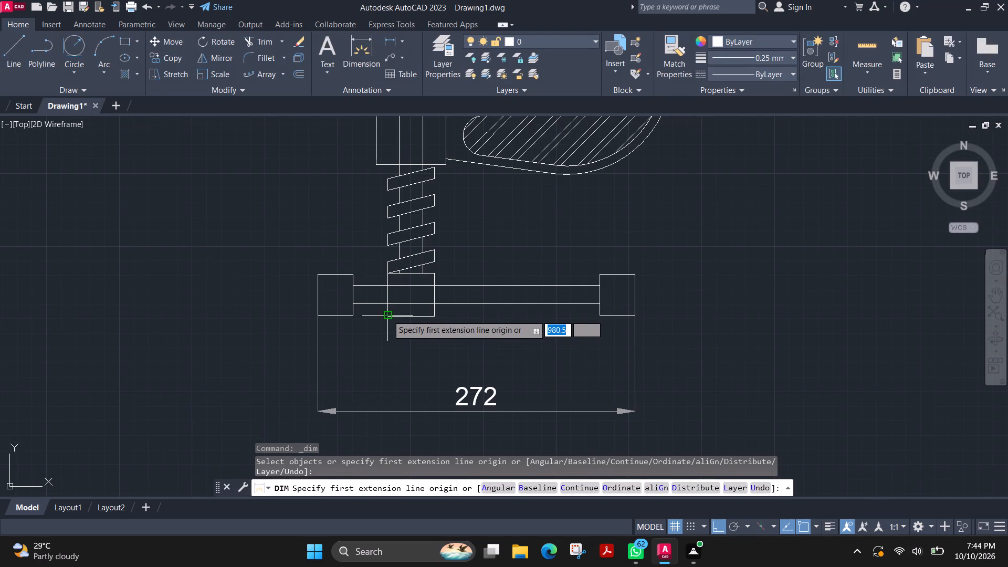
pyautogui.click(387, 315)
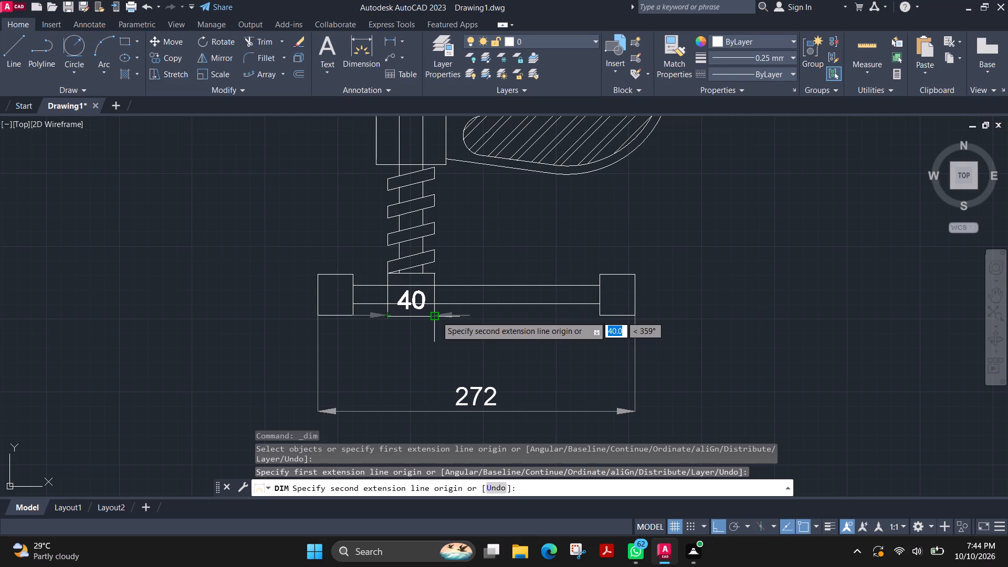
pyautogui.click(436, 316)
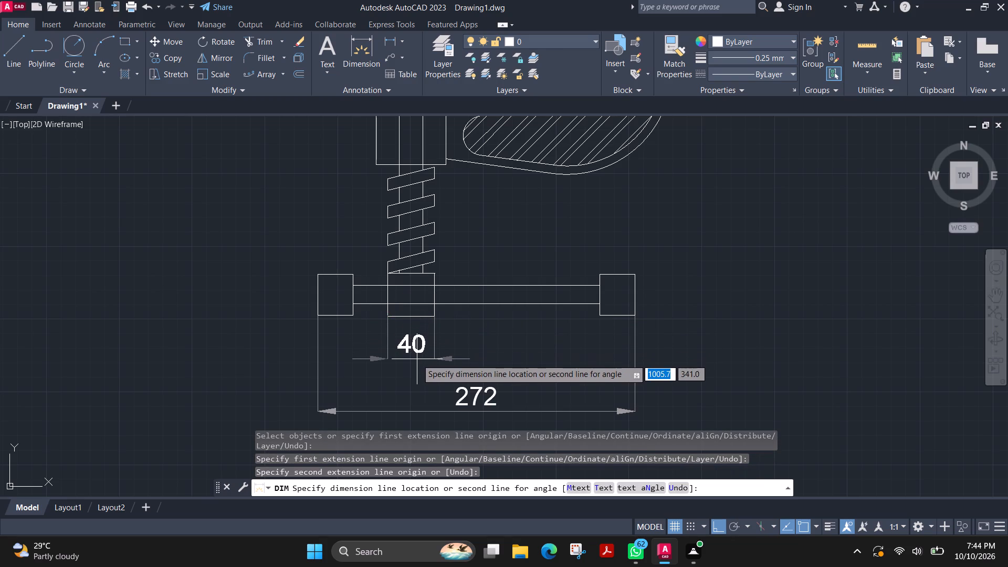
pyautogui.click(417, 359)
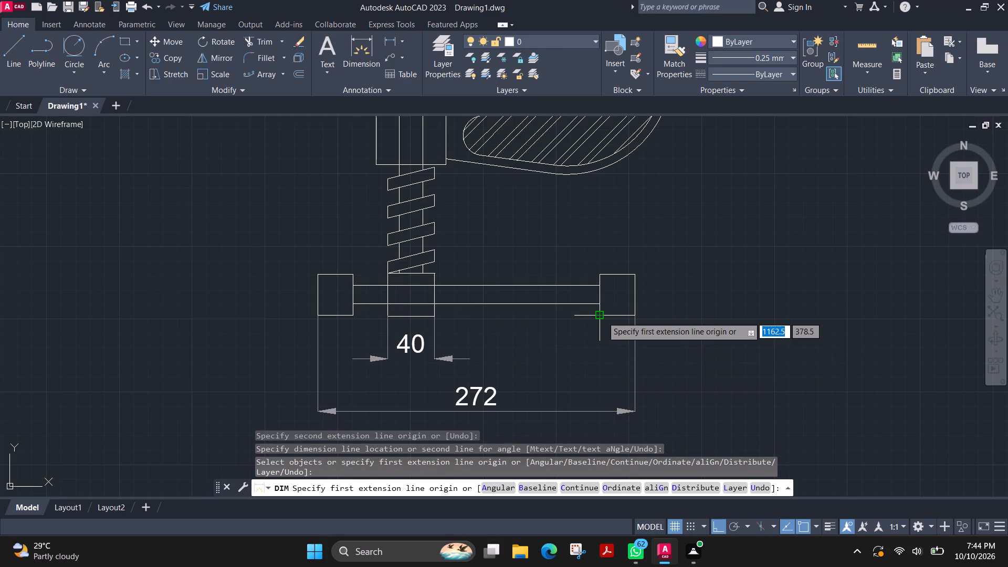
# Dimension the width of the handle's right end block, placing the dimension line just below the block.
pyautogui.click(602, 317)
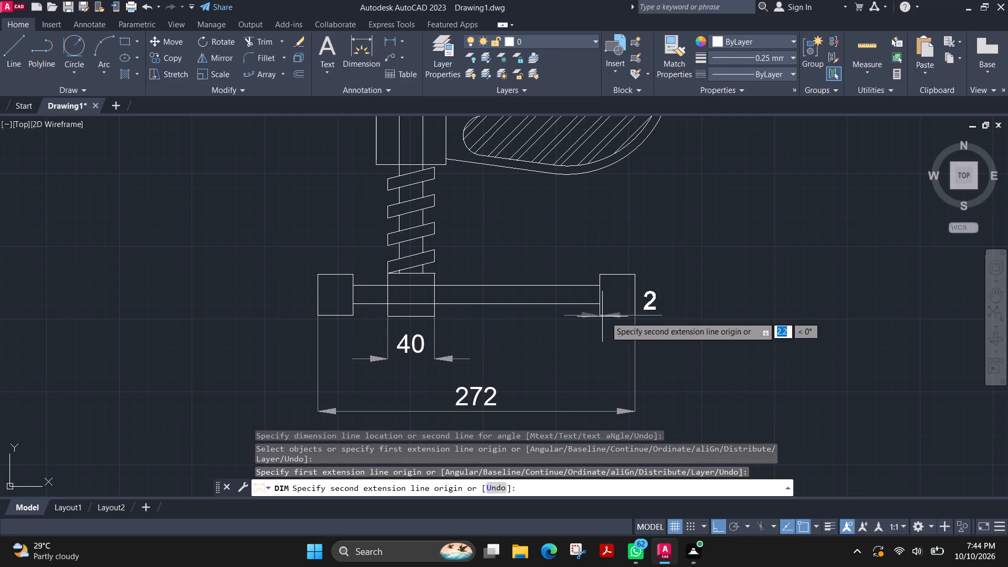
pyautogui.click(634, 317)
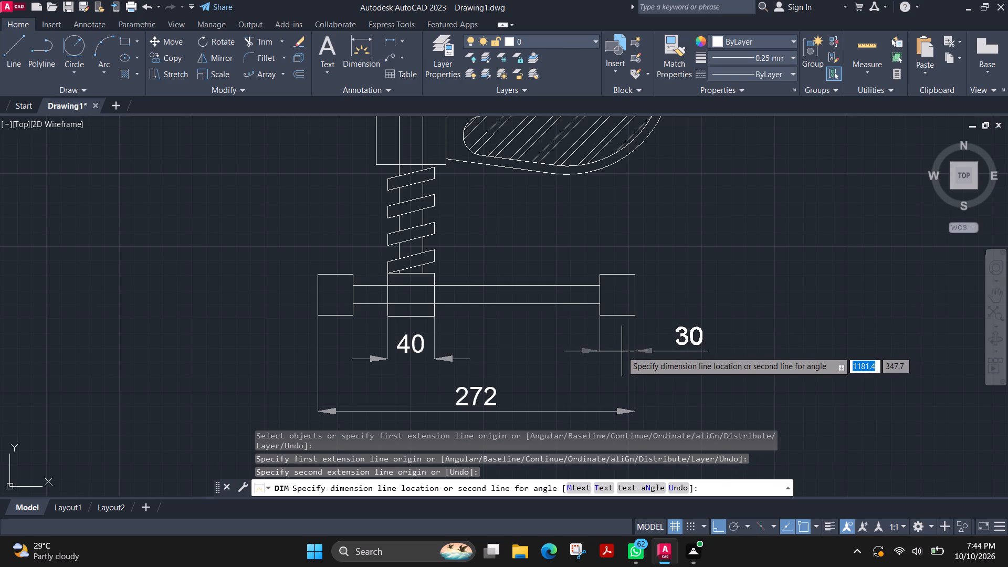
pyautogui.click(622, 351)
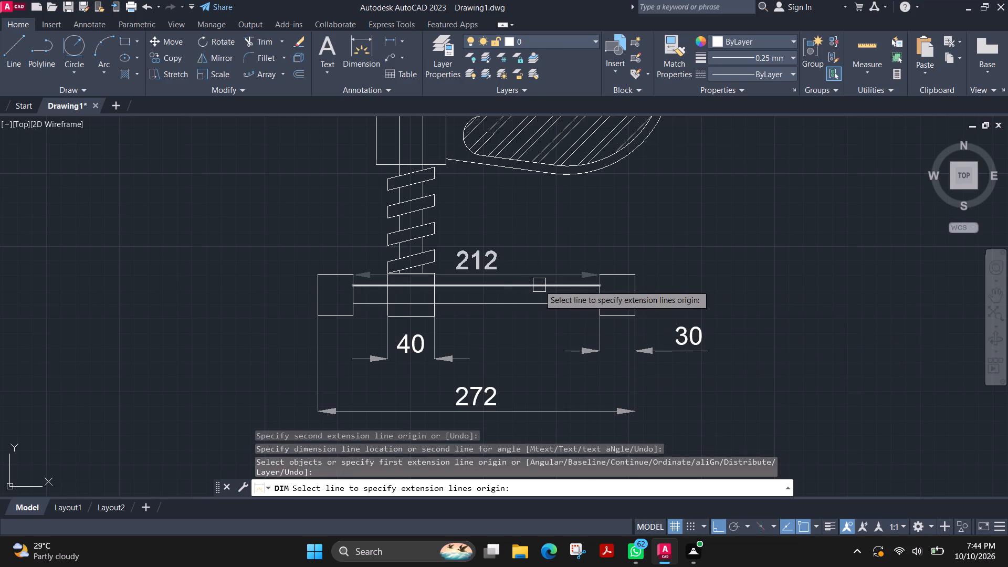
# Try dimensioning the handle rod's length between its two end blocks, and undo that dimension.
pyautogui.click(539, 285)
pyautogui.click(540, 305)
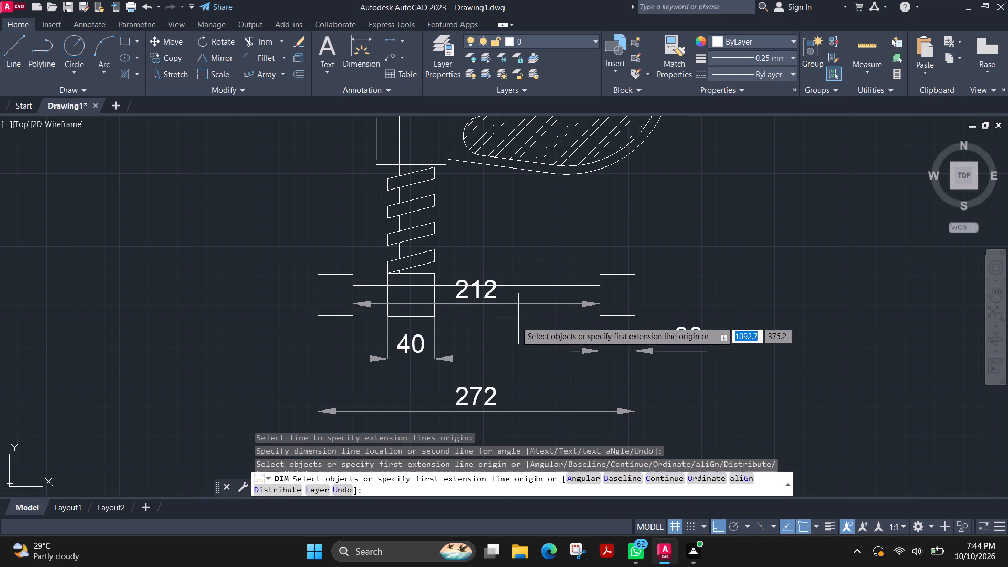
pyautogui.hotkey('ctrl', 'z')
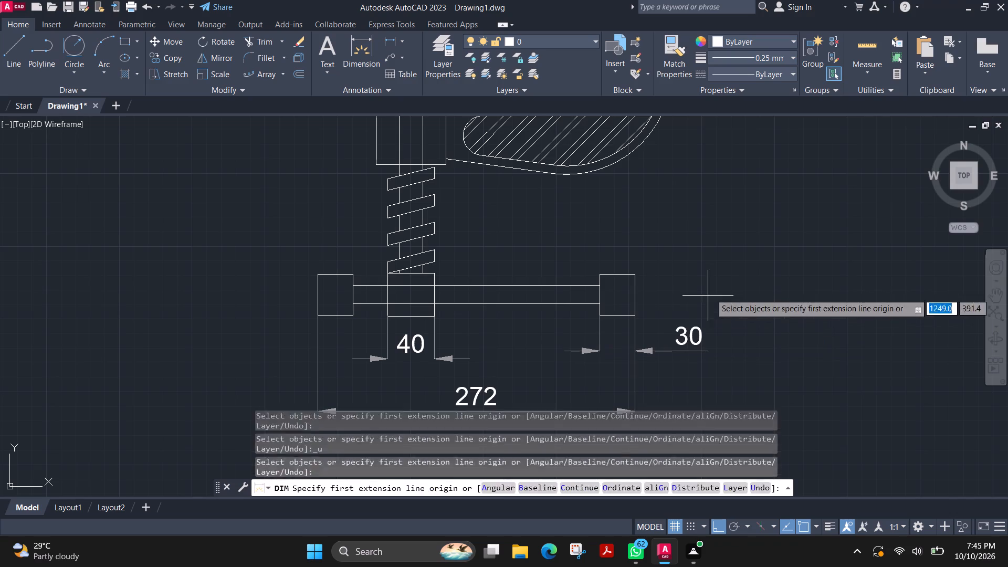
# Reduce the Standard dimension style's text height to about 11.68.
pyautogui.press('Escape')
pyautogui.write('dim')
pyautogui.click(786, 305)
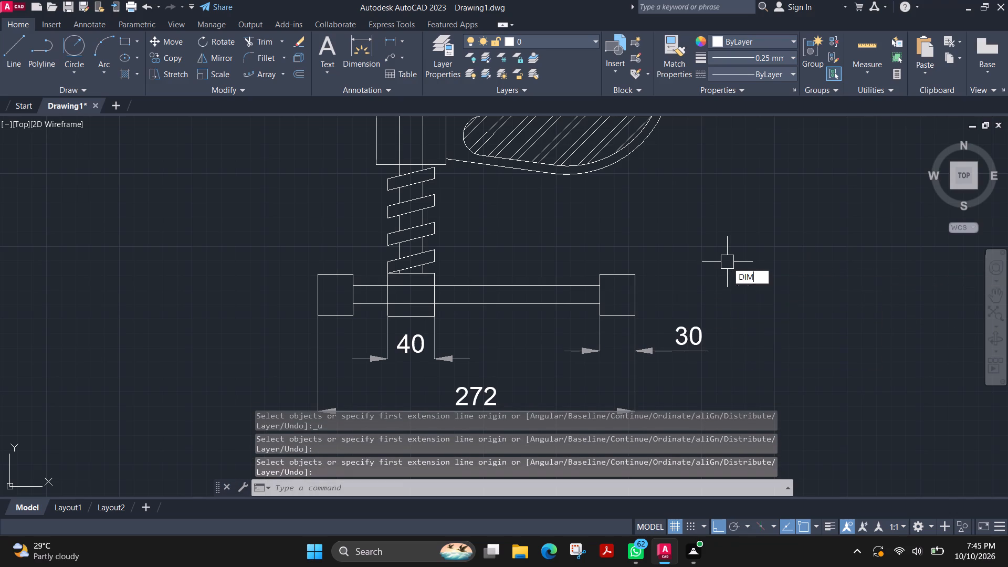
pyautogui.click(659, 249)
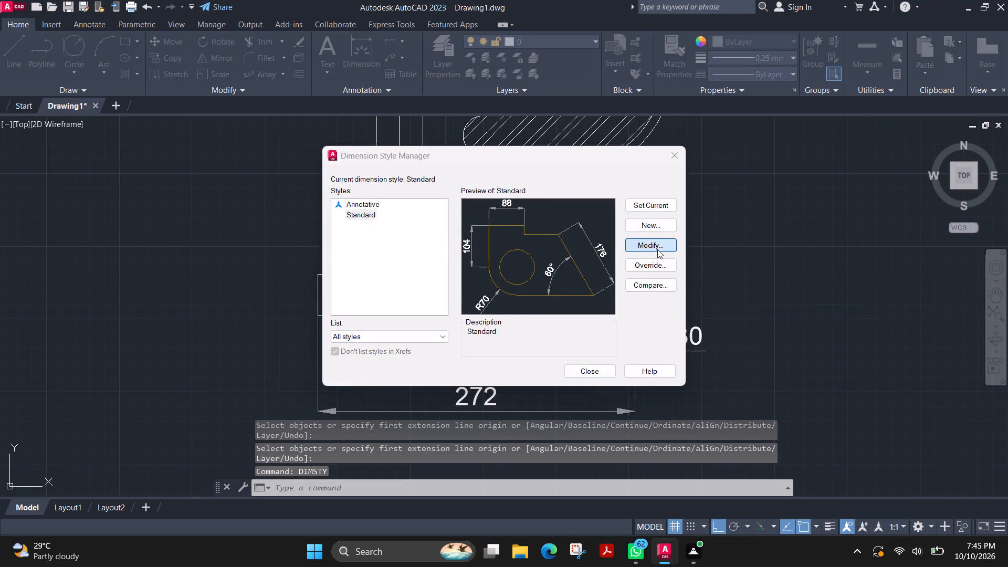
pyautogui.tripleClick(496, 228)
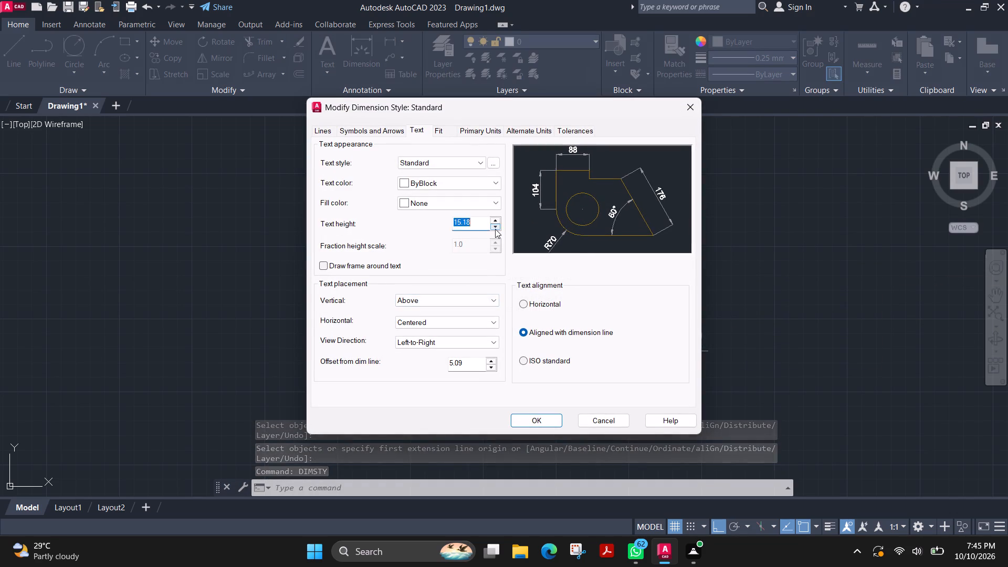
pyautogui.tripleClick(495, 229)
pyautogui.doubleClick(495, 229)
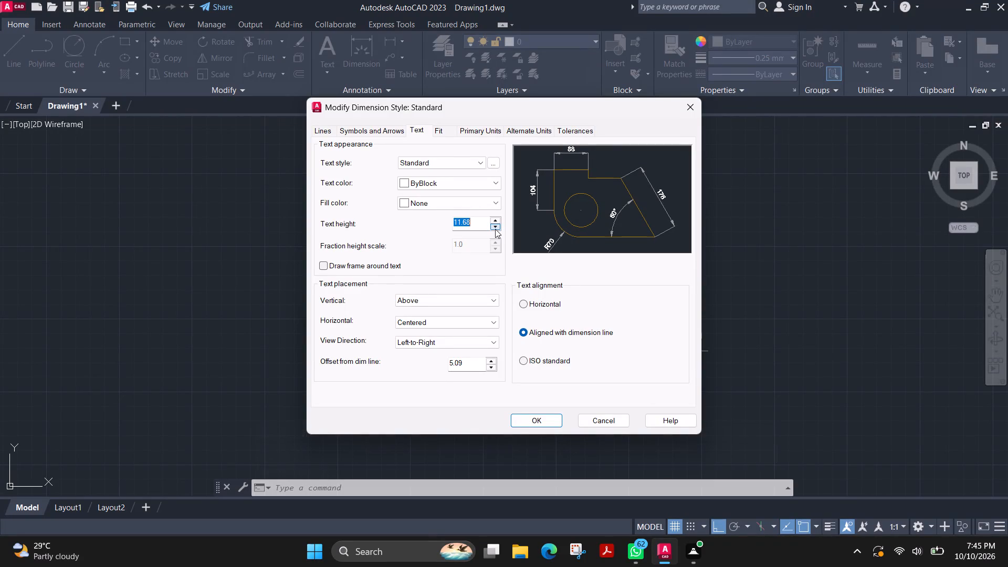
# Set the Standard dimension style's arrow size to 10.18, apply it and make the style current.
pyautogui.click(393, 129)
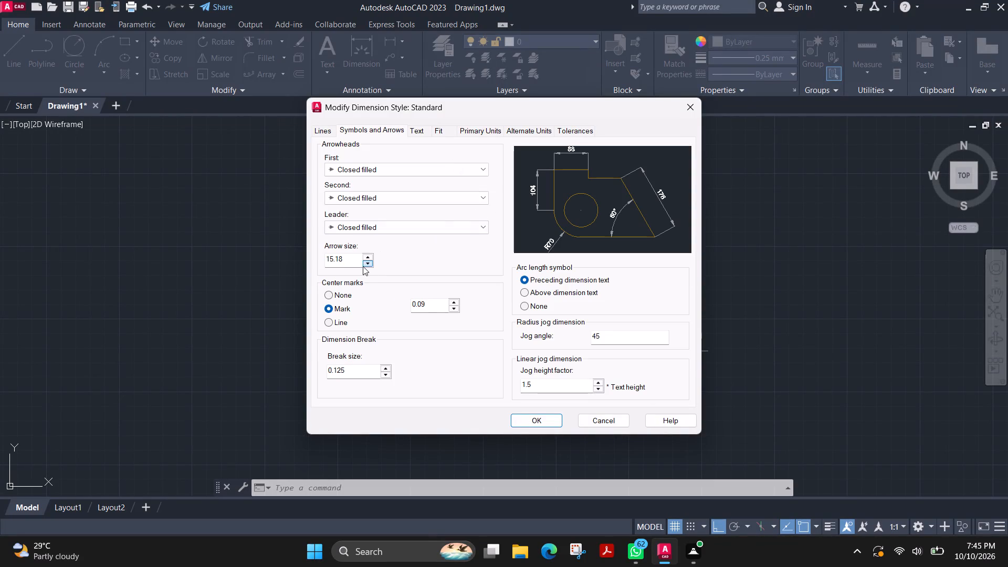
pyautogui.doubleClick(363, 266)
pyautogui.tripleClick(368, 262)
pyautogui.tripleClick(368, 262)
pyautogui.doubleClick(368, 262)
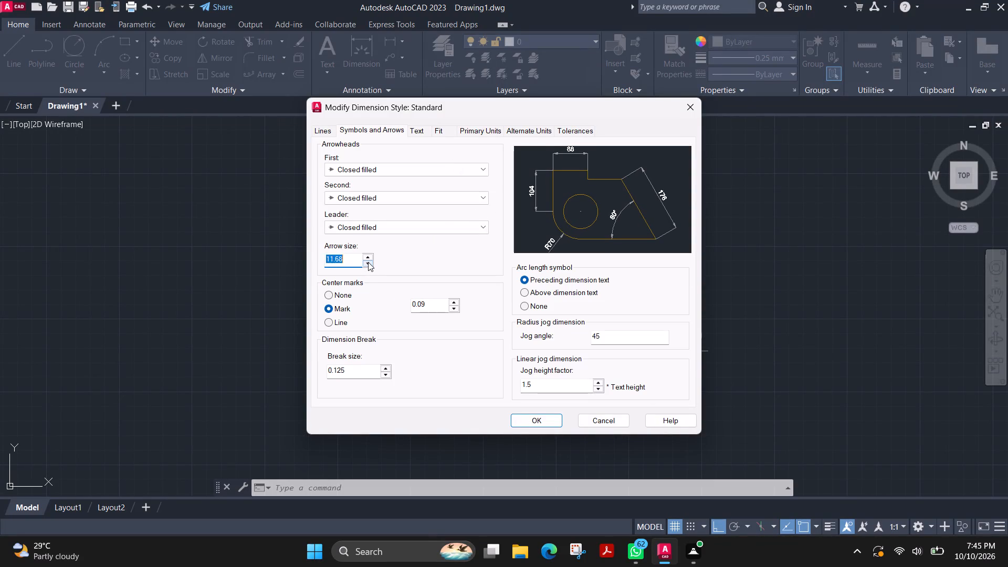
pyautogui.click(368, 262)
pyautogui.click(368, 262)
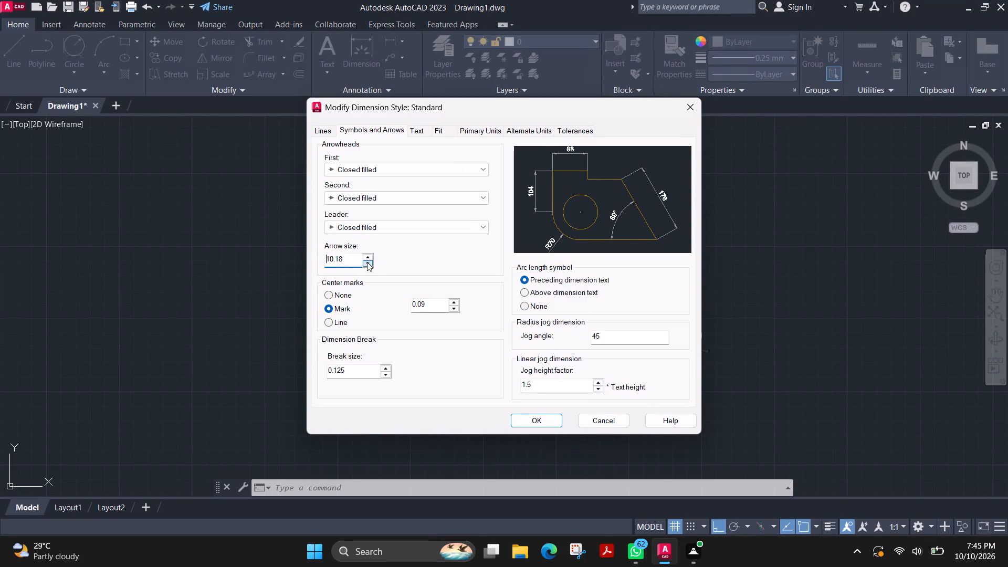
pyautogui.click(554, 418)
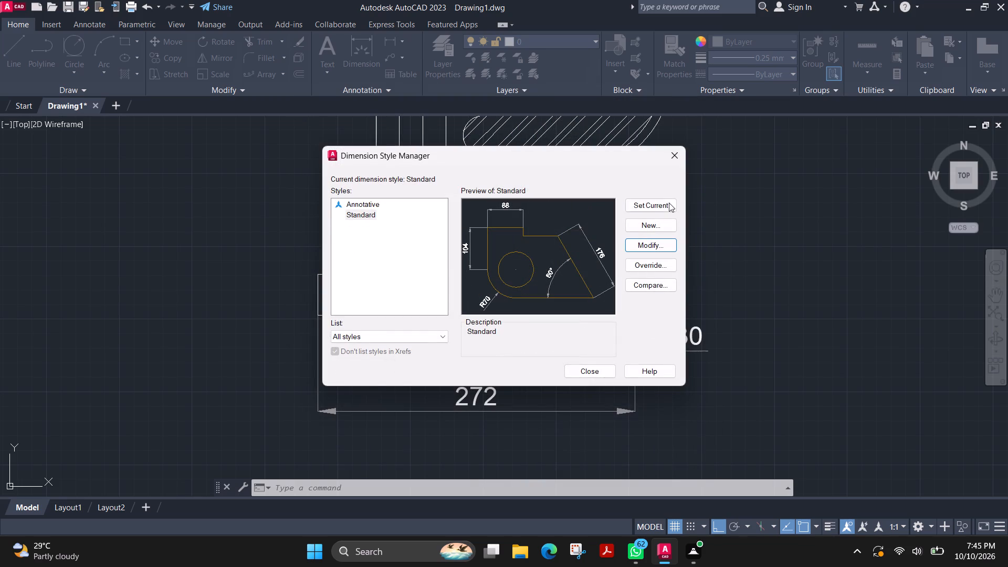
pyautogui.click(668, 203)
pyautogui.click(602, 375)
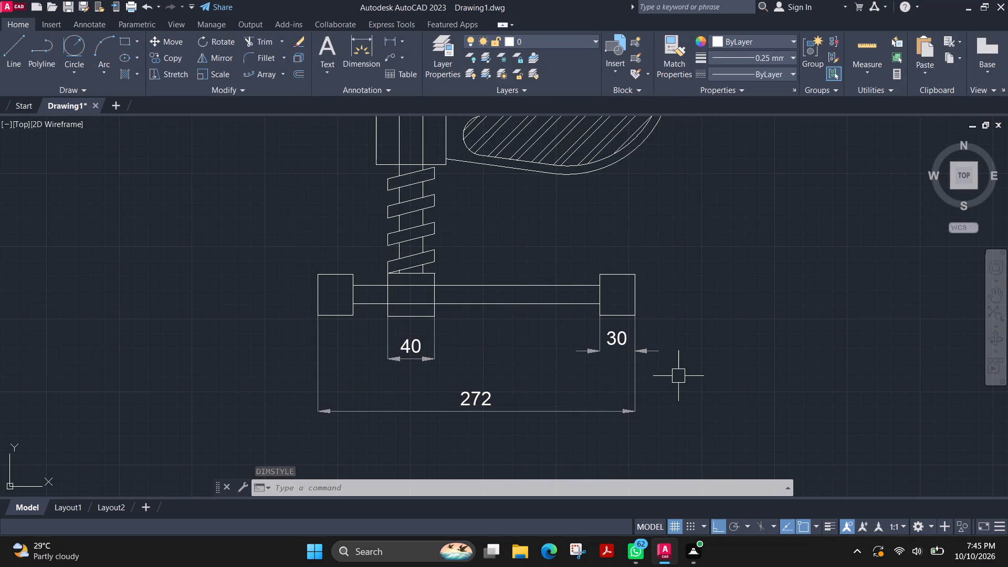
# Dimension the height of the handle's right end block, placing the dimension line just outside its outer side.
pyautogui.scroll(-2, 514, 342)
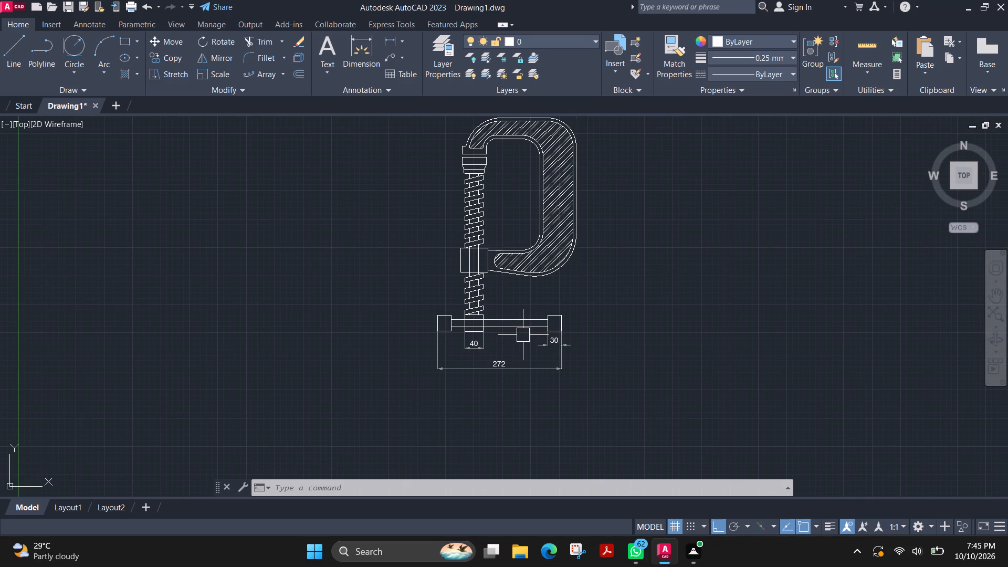
pyautogui.scroll(2, 523, 335)
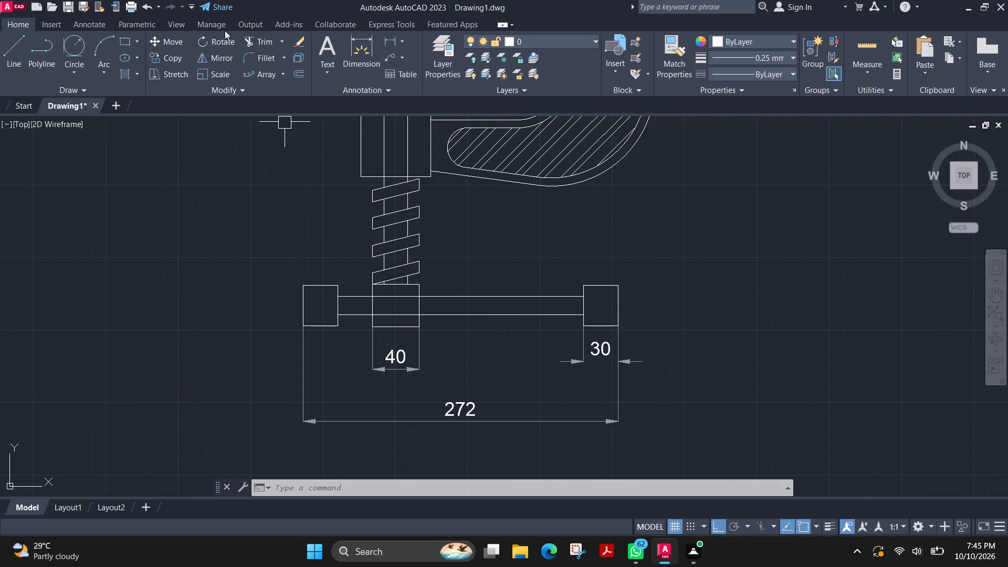
pyautogui.click(360, 46)
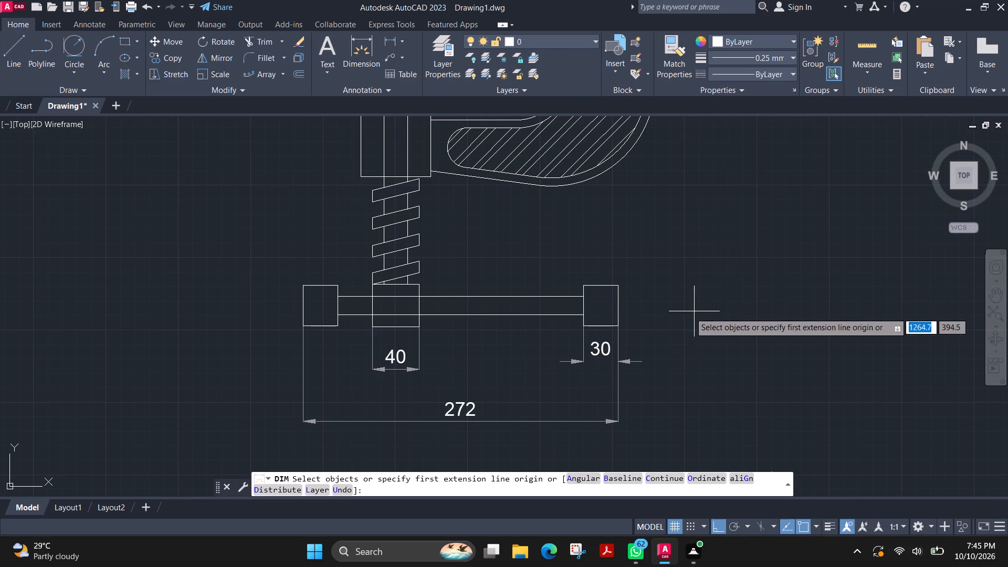
pyautogui.click(617, 327)
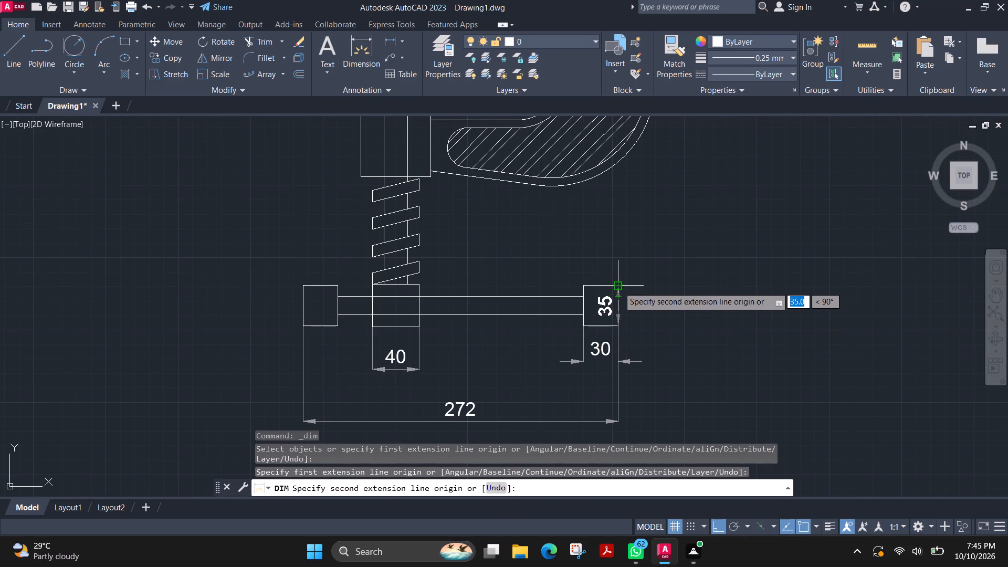
pyautogui.click(618, 287)
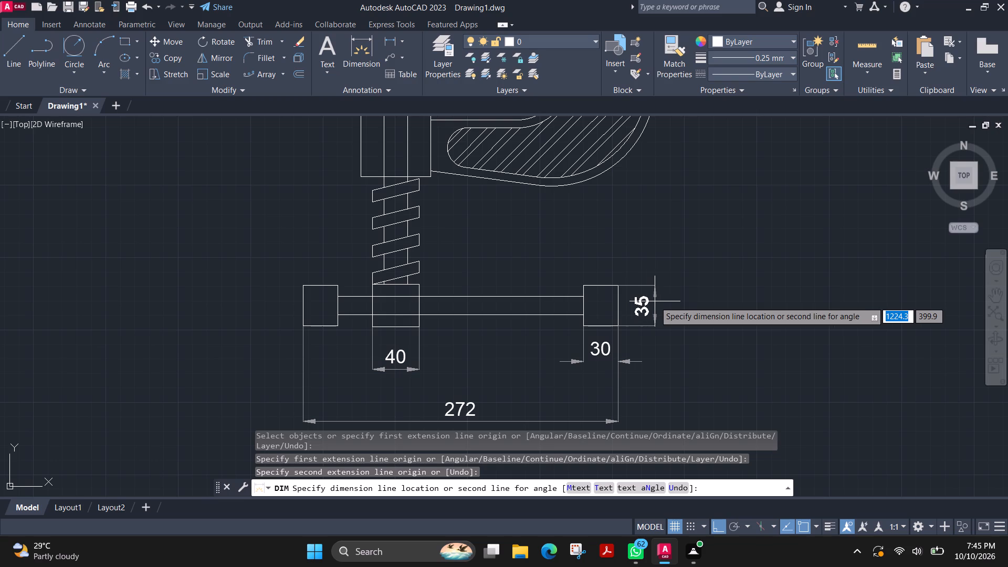
pyautogui.click(656, 301)
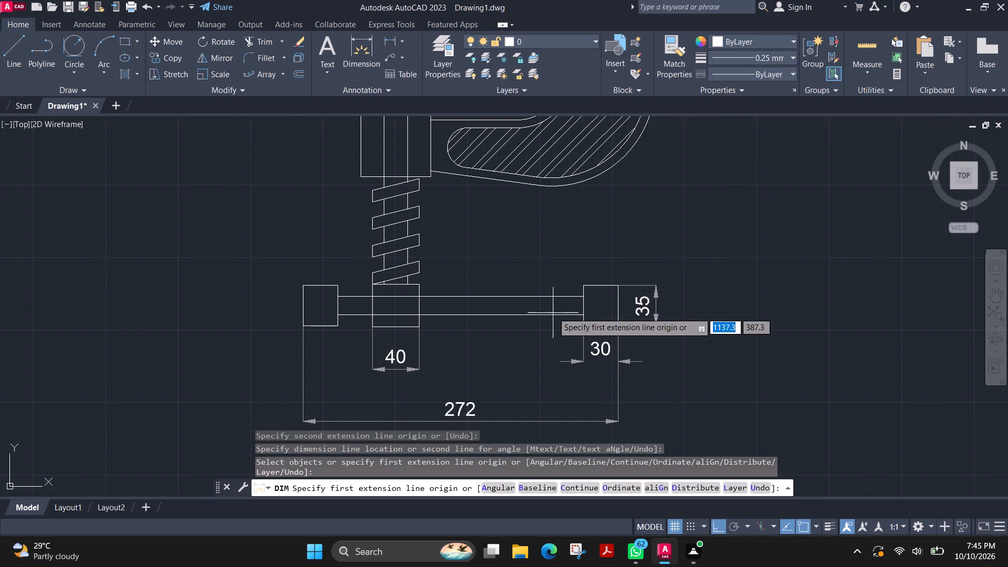
# Dimension the handle rod's thickness, placing the dimension line across the rod between the screw block and the right end block.
pyautogui.scroll(3, 545, 310)
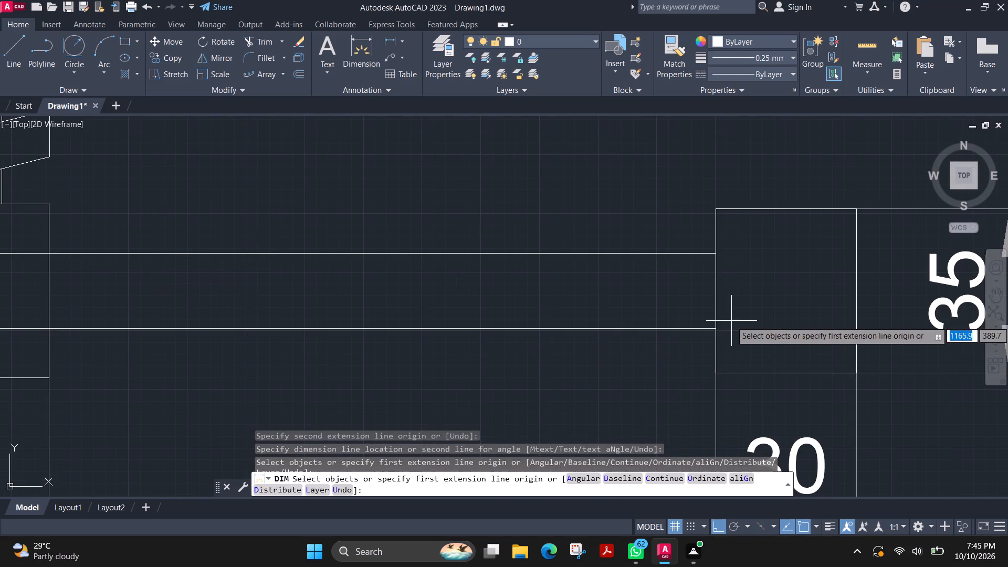
pyautogui.click(715, 330)
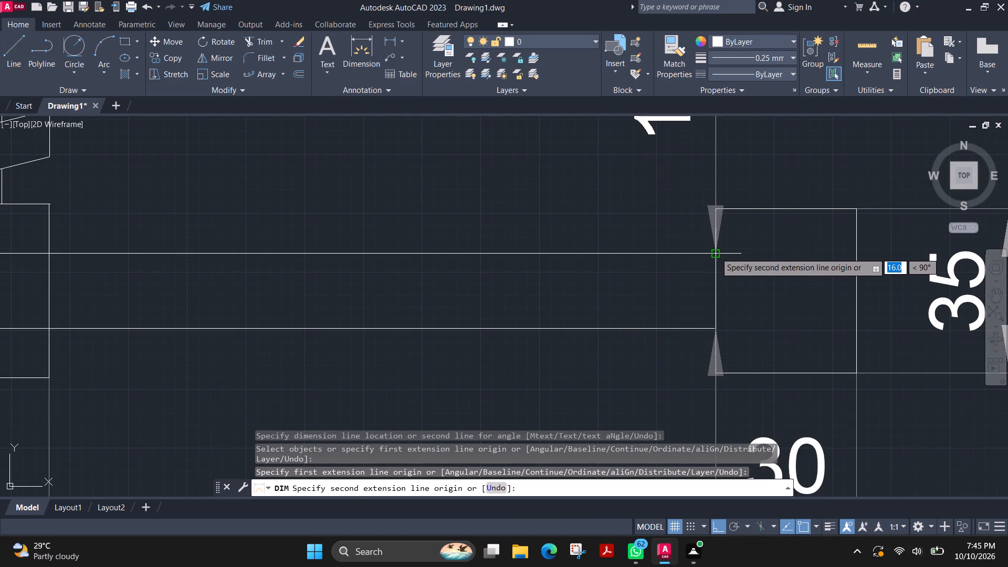
pyautogui.click(716, 252)
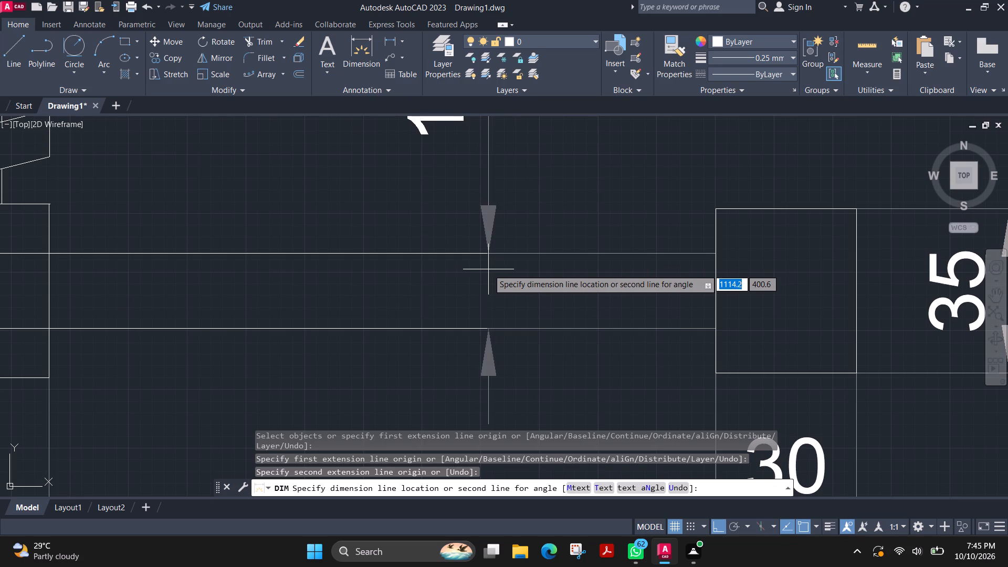
pyautogui.click(493, 269)
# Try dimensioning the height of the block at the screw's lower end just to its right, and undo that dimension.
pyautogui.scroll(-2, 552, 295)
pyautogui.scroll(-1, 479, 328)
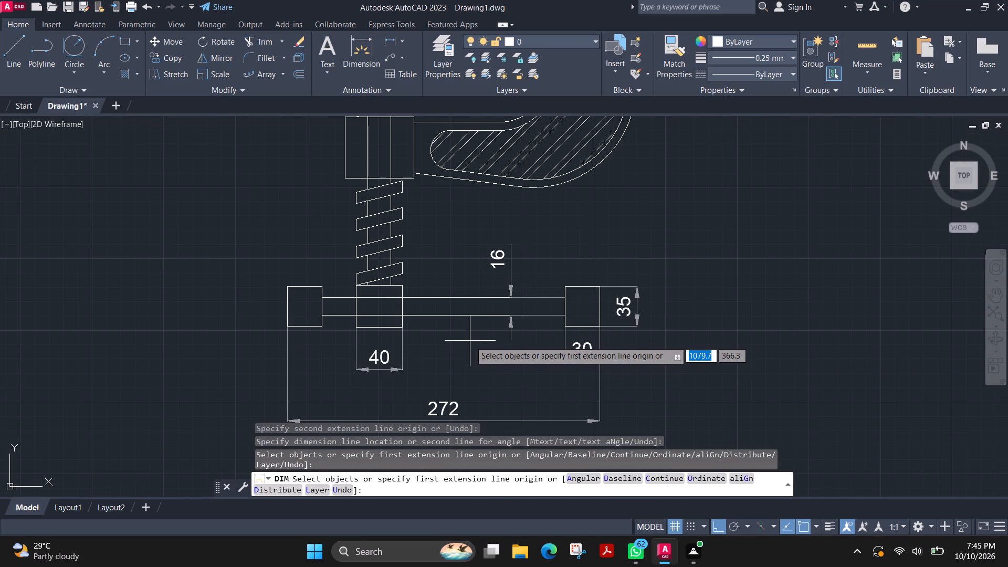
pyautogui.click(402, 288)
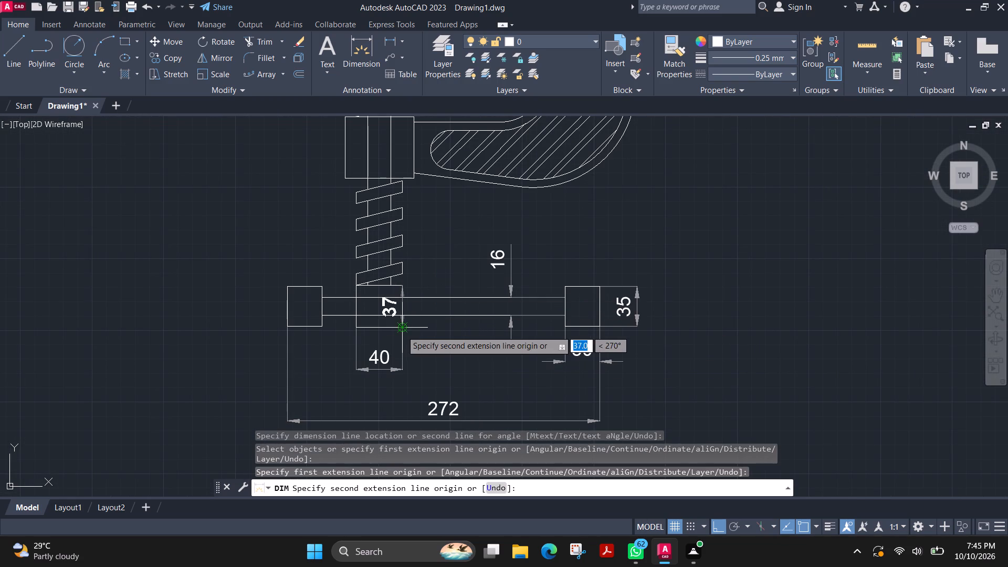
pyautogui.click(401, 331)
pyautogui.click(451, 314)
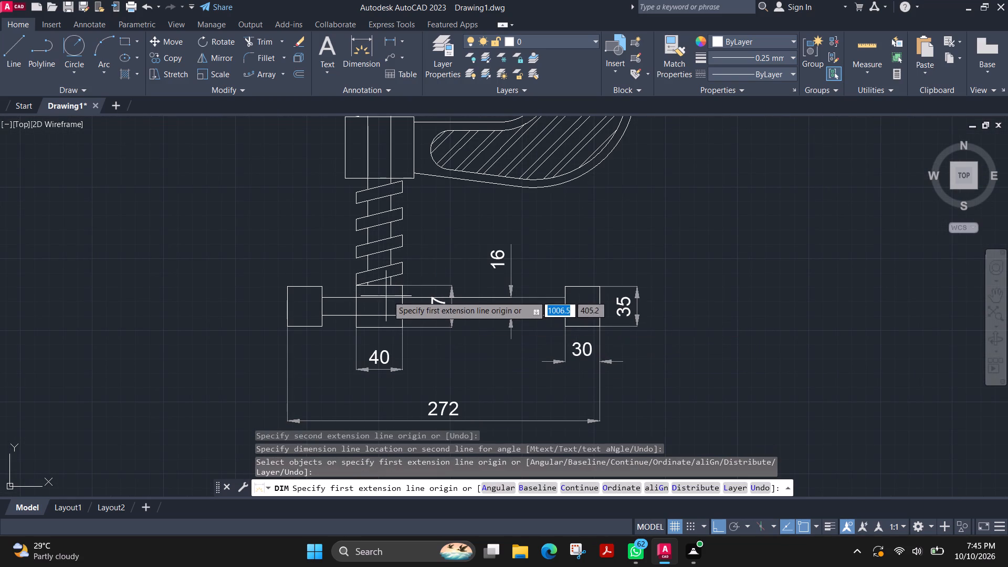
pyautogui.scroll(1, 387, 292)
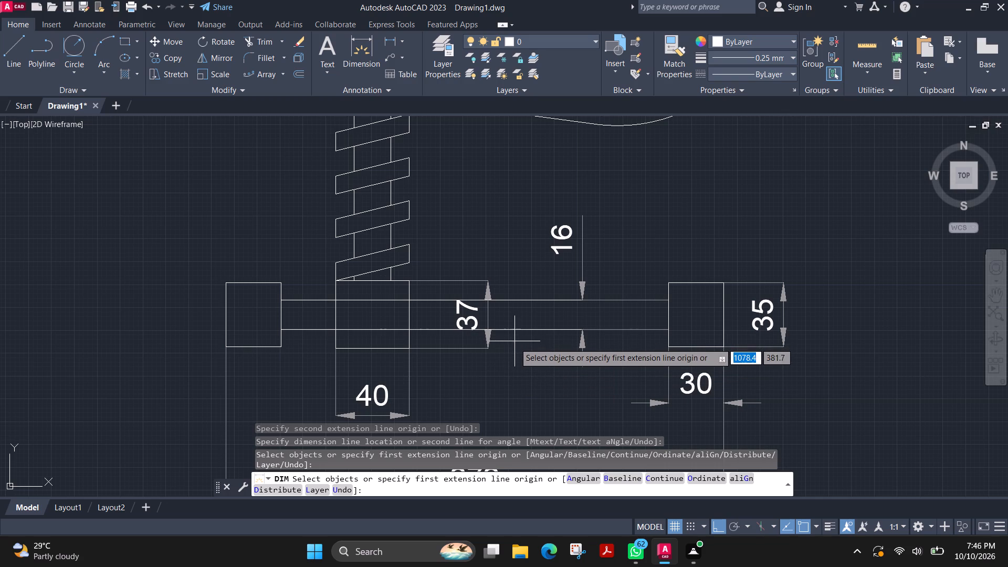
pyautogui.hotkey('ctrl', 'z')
# Dimension the height of the block at the screw's lower end, placing the dimension line beyond the handle's left end block.
pyautogui.click(404, 287)
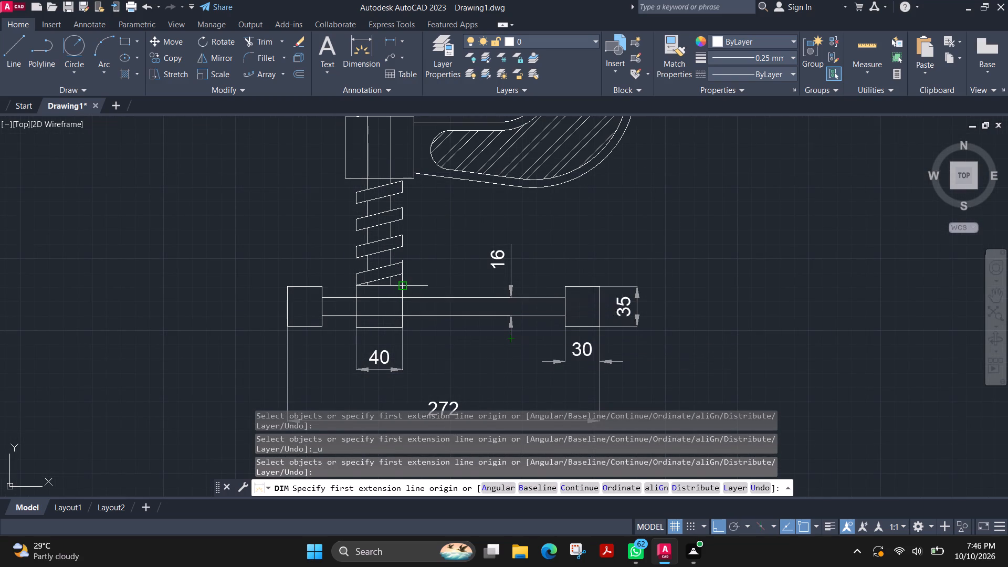
pyautogui.click(401, 328)
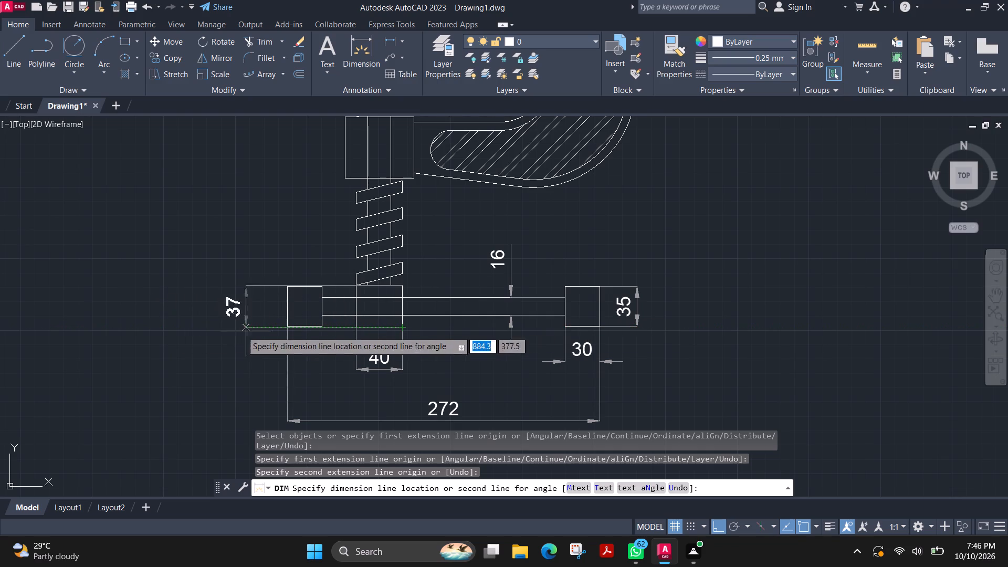
pyautogui.click(206, 328)
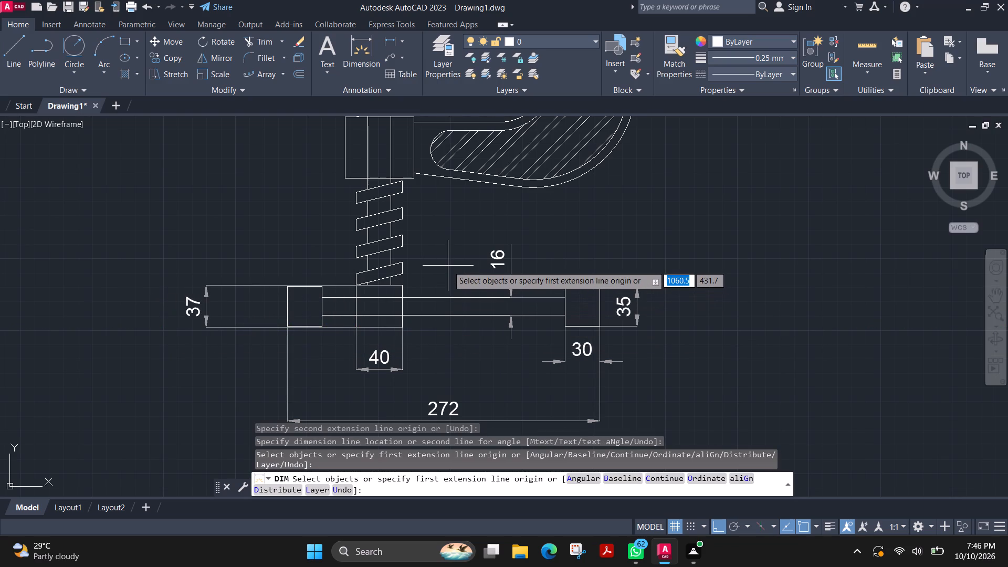
# Dimension the clamp's overall height from the handle's left end block to the frame's top edge, placing it left of the other dimensions.
pyautogui.scroll(-1, 448, 266)
pyautogui.moveTo(446, 260); pyautogui.dragTo(497, 341, button='middle')
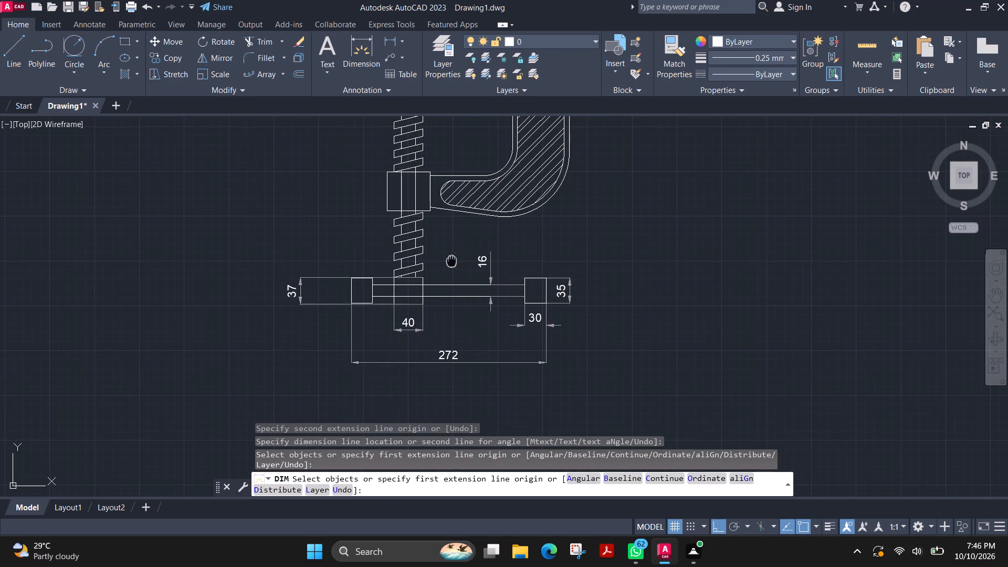
pyautogui.moveTo(497, 341); pyautogui.dragTo(497, 354, button='middle')
pyautogui.click(400, 395)
pyautogui.moveTo(411, 246); pyautogui.dragTo(427, 411, button='middle')
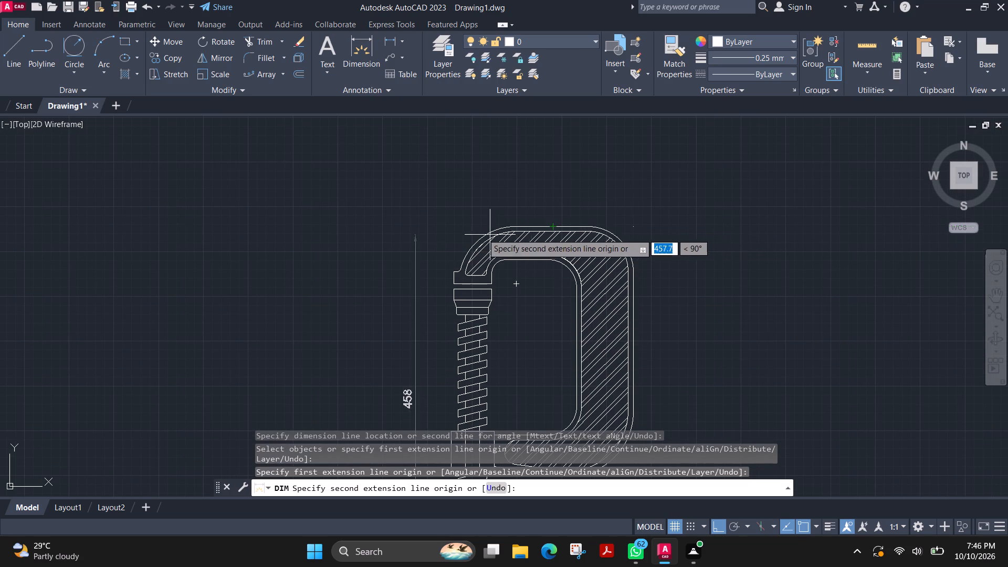
pyautogui.click(416, 227)
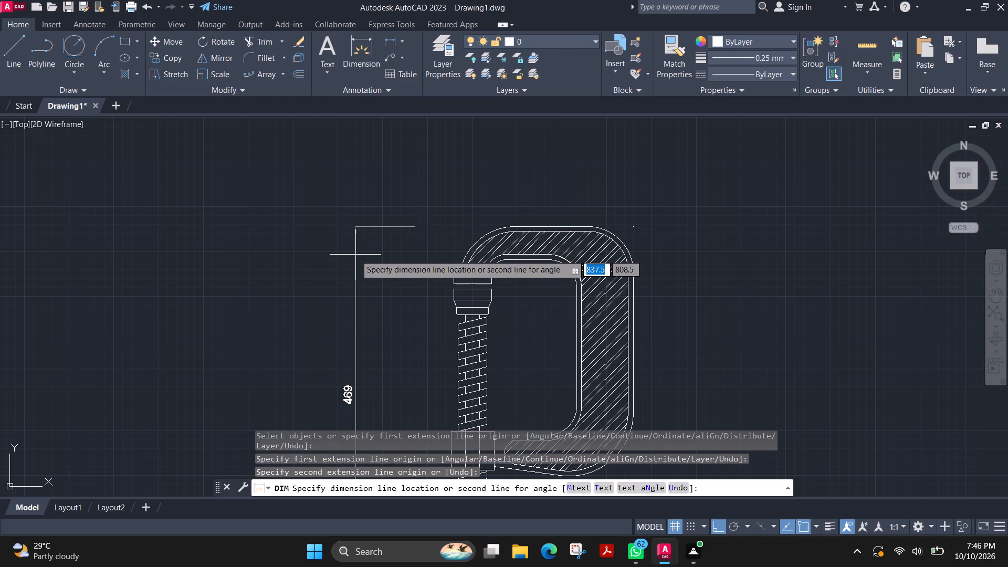
pyautogui.scroll(-1, 331, 256)
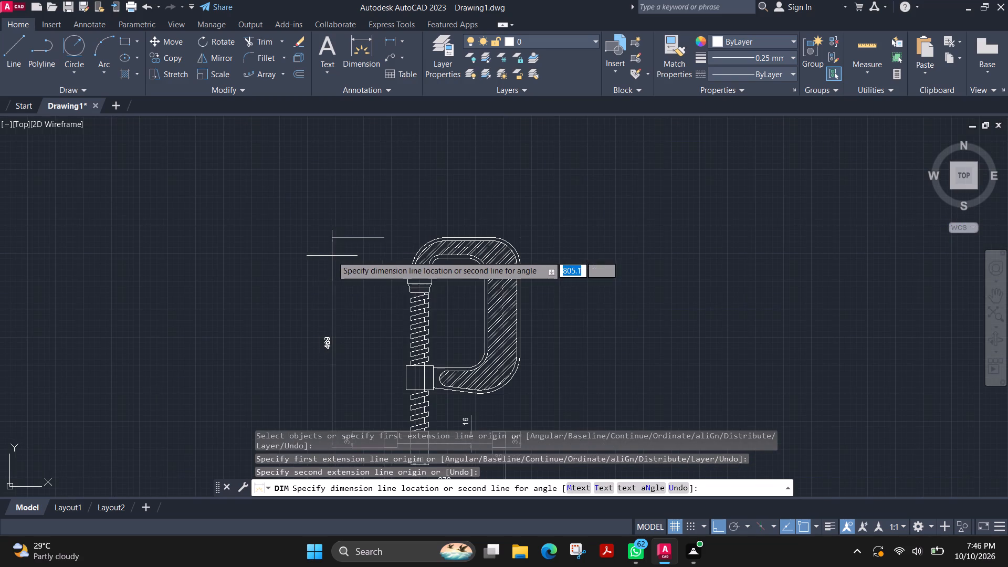
pyautogui.moveTo(338, 294); pyautogui.dragTo(413, 176, button='middle')
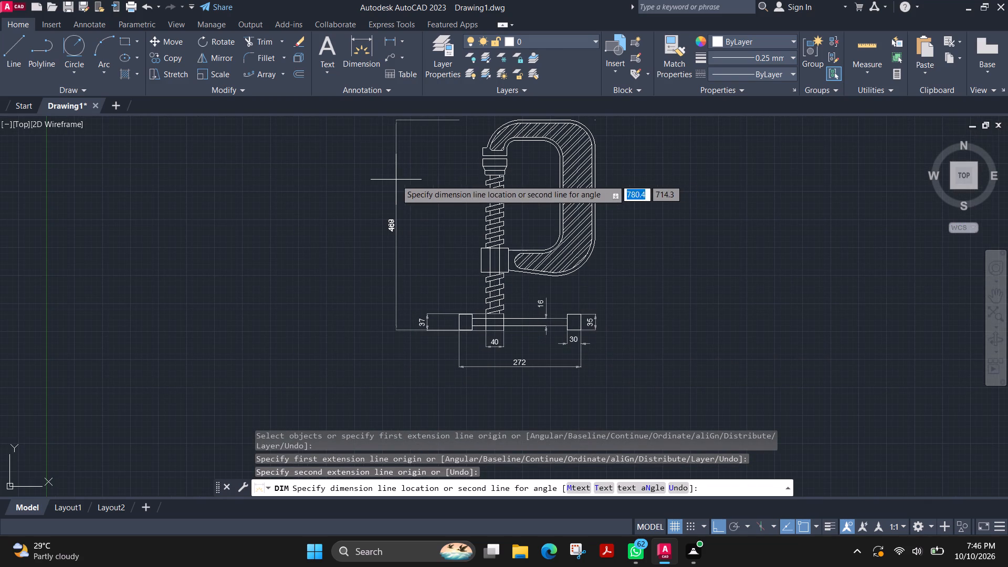
pyautogui.moveTo(396, 180); pyautogui.dragTo(403, 227, button='middle')
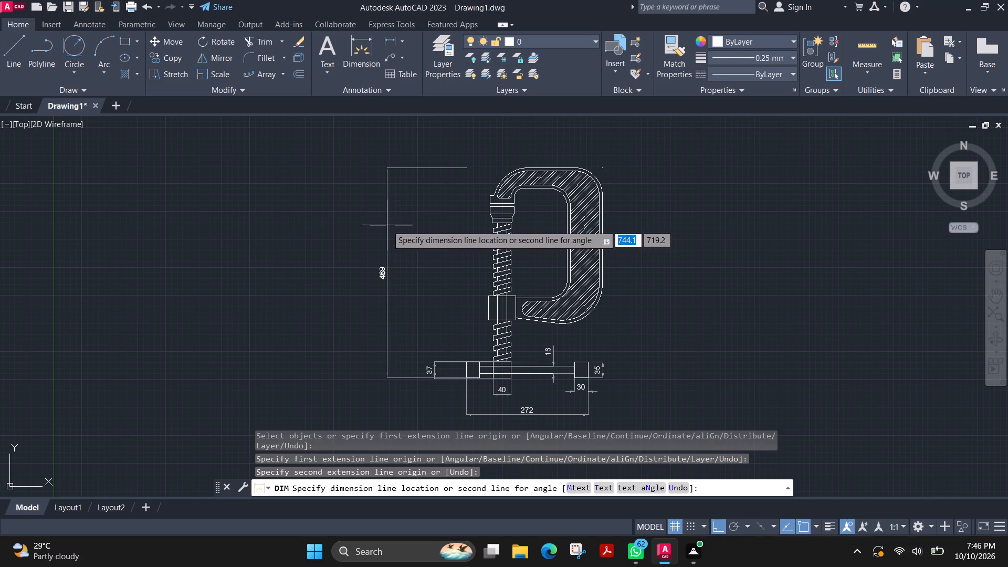
pyautogui.click(387, 225)
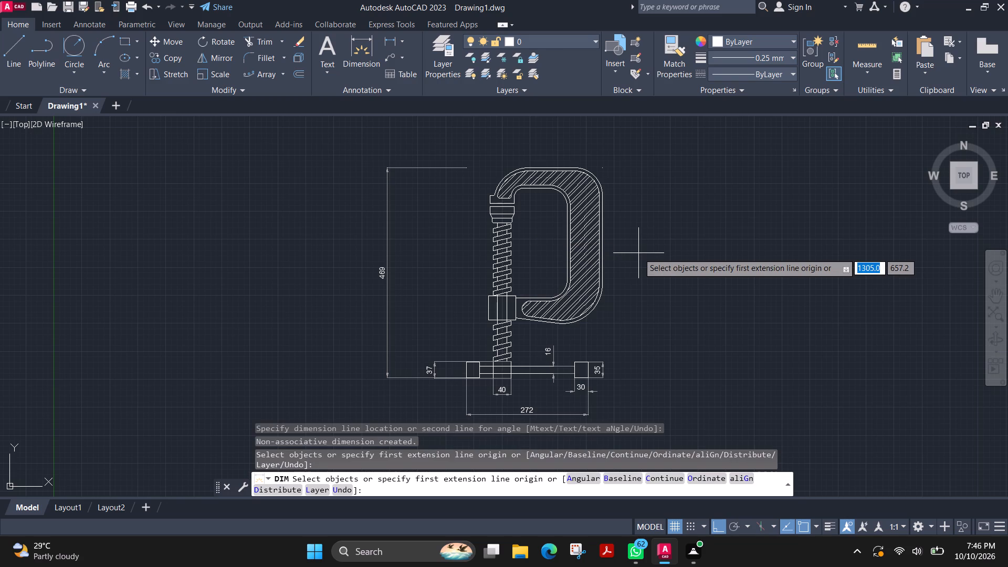
# Dimension the height from the frame's top edge to the bottom of the screw's nut block, placing it between the overall height dimension and the screw.
pyautogui.scroll(1, 543, 167)
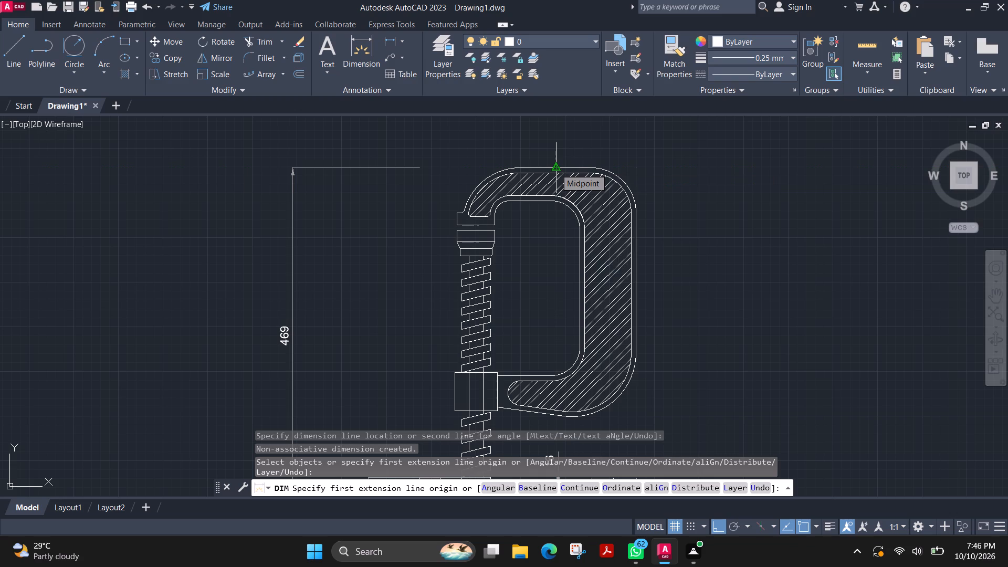
pyautogui.click(555, 169)
pyautogui.moveTo(522, 325); pyautogui.dragTo(563, 276, button='middle')
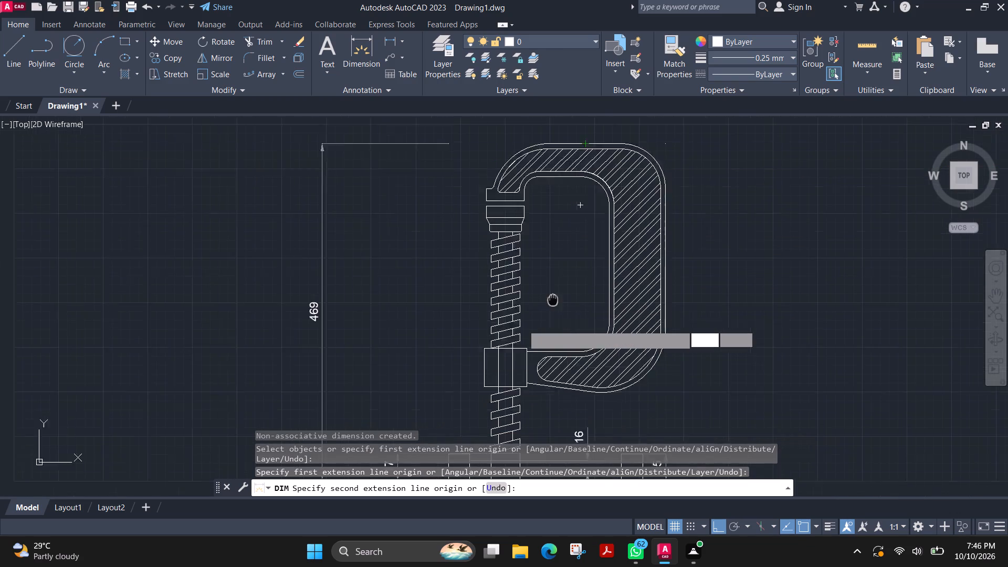
pyautogui.moveTo(563, 276); pyautogui.dragTo(568, 270, button='middle')
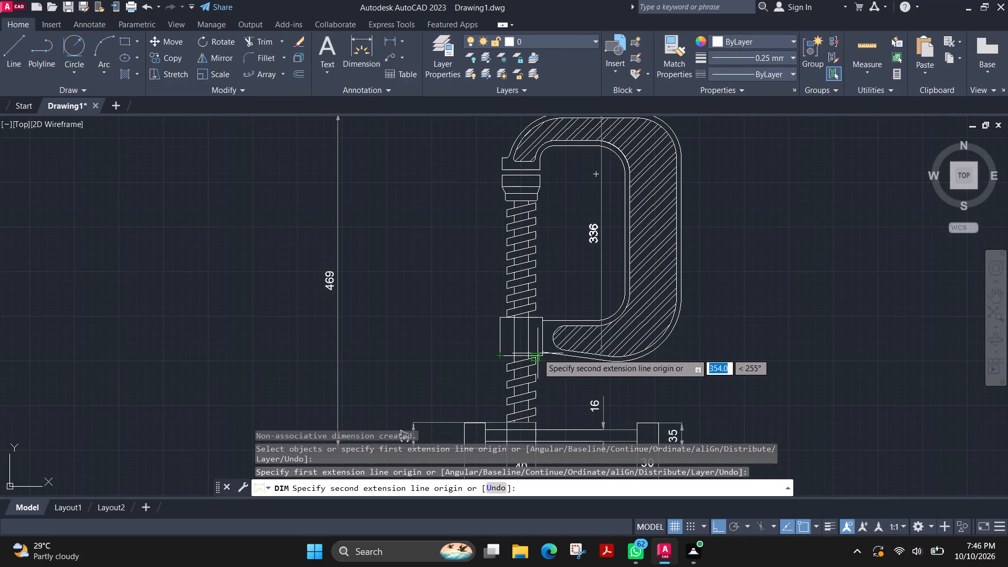
pyautogui.click(542, 356)
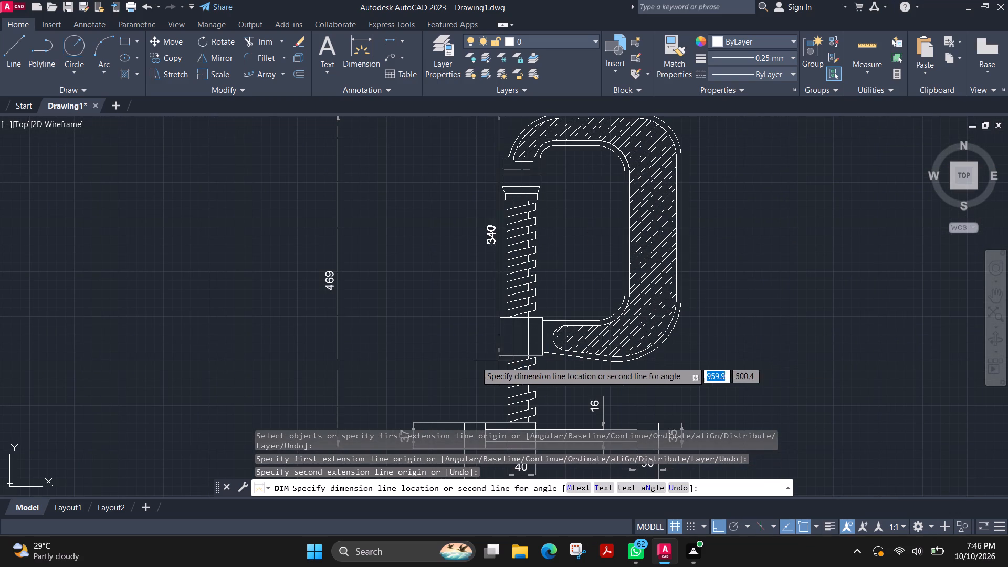
pyautogui.scroll(1, 440, 358)
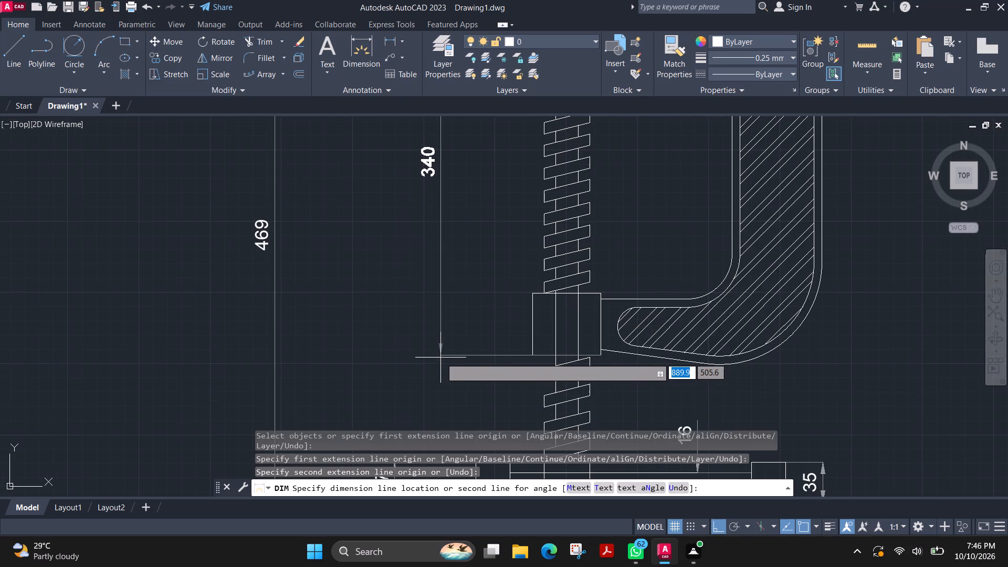
pyautogui.scroll(-2, 440, 358)
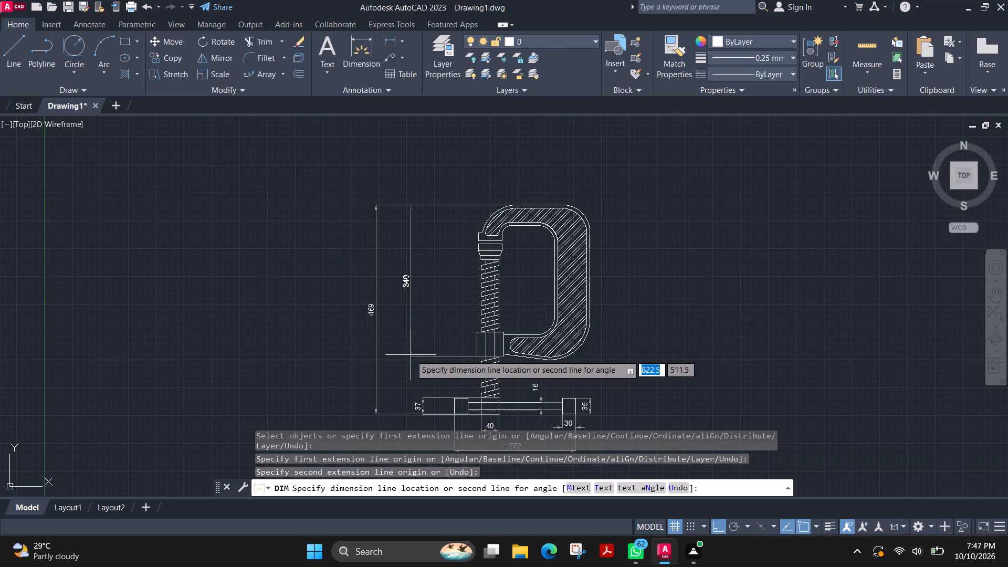
pyautogui.click(411, 355)
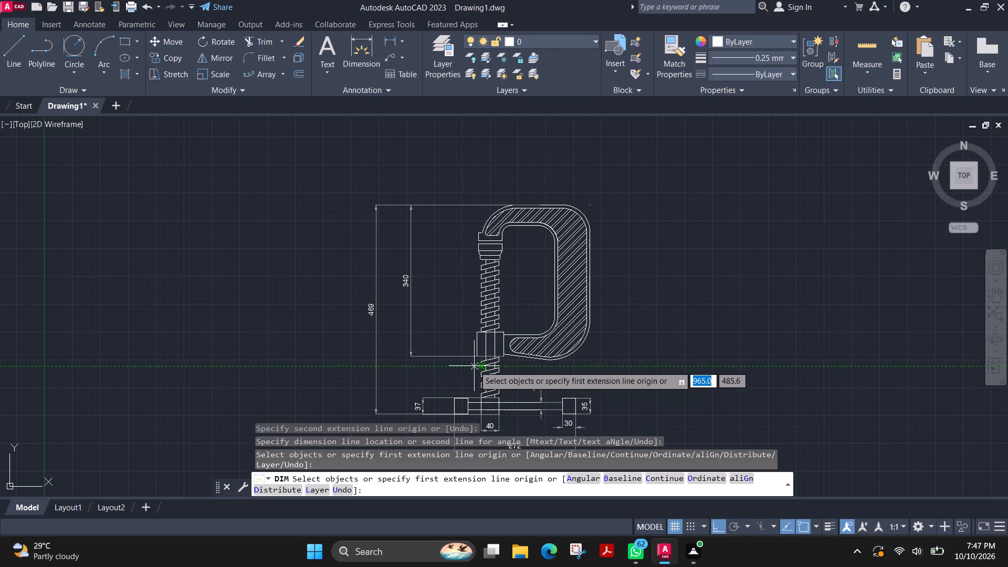
# Dimension the nut block's height, placing the dimension line just left of the block.
pyautogui.scroll(2, 467, 343)
pyautogui.click(486, 317)
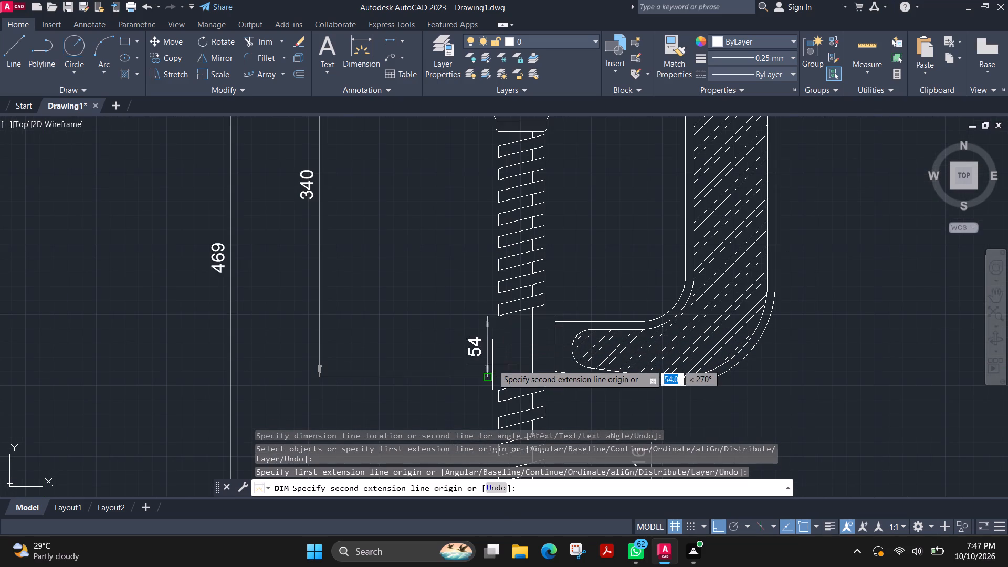
pyautogui.click(486, 377)
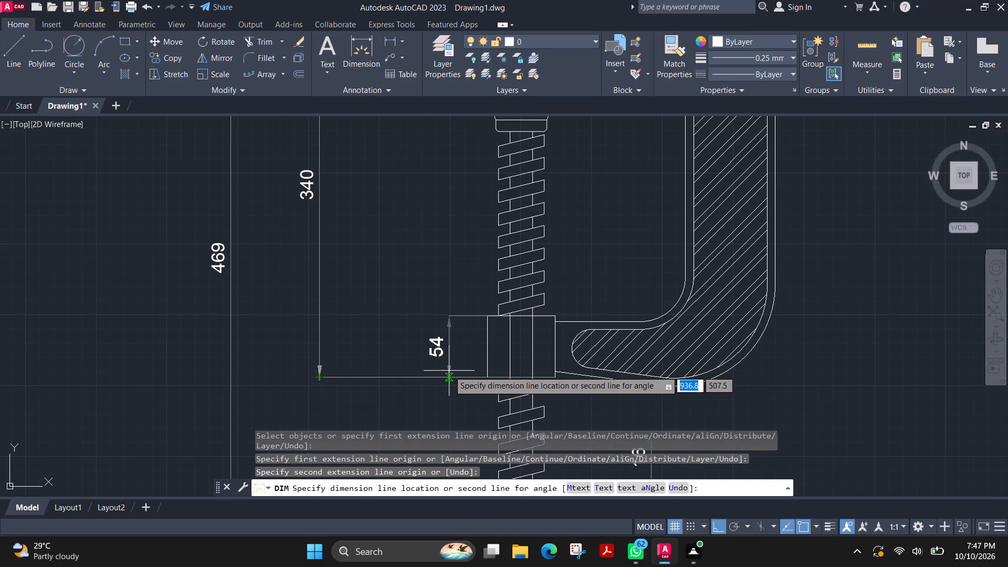
pyautogui.click(450, 371)
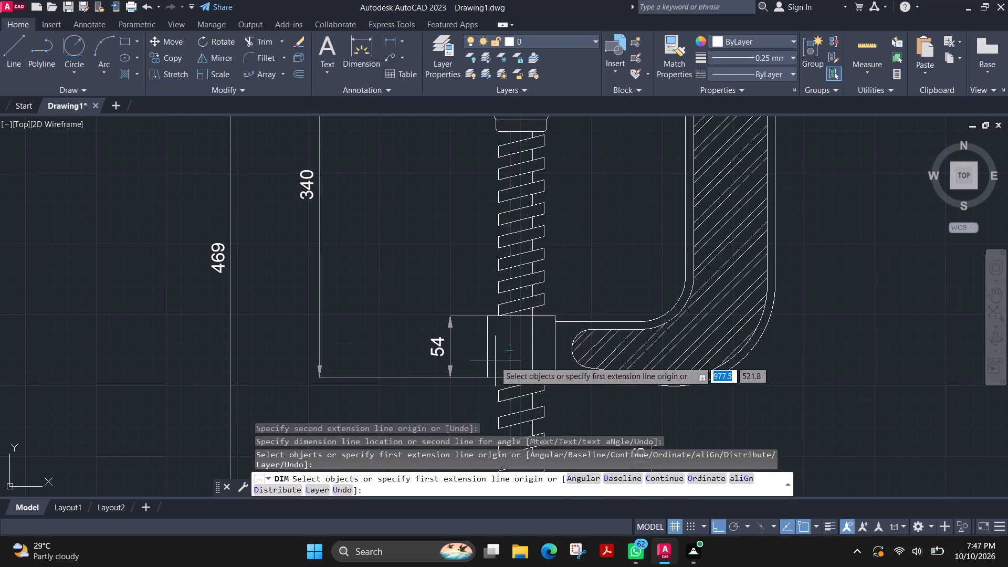
# Dimension the nut block's width, placing the dimension line inside the block.
pyautogui.click(489, 349)
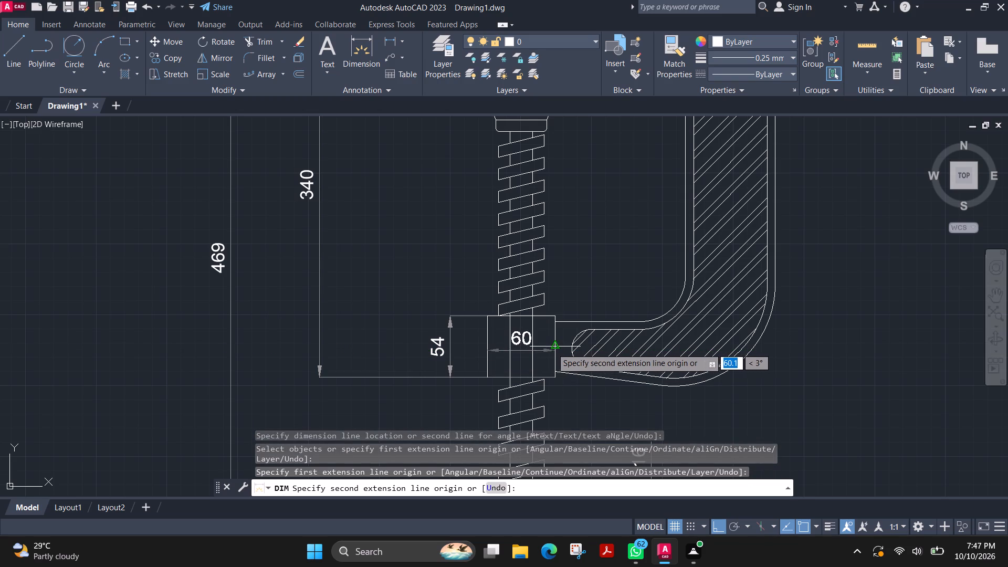
pyautogui.click(554, 348)
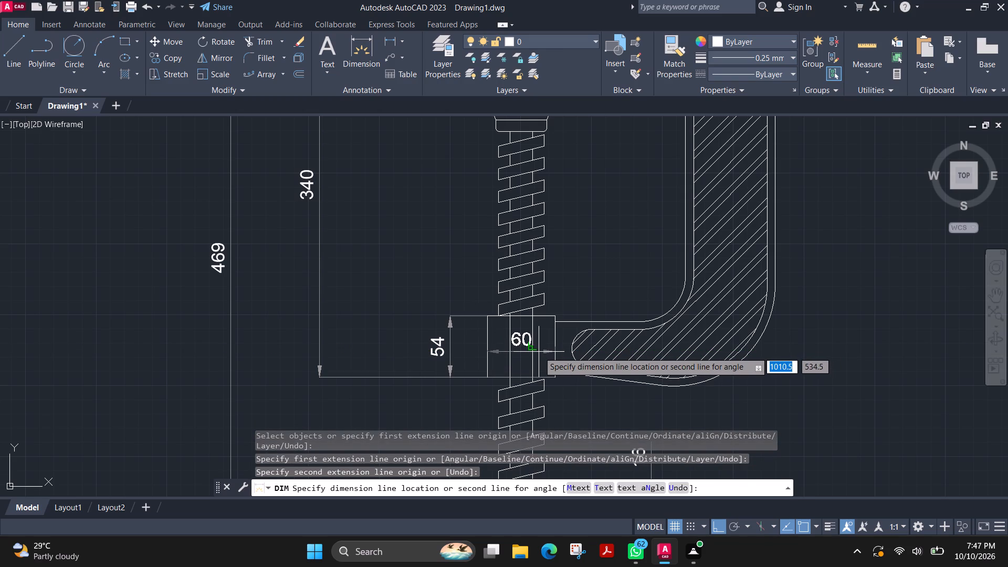
pyautogui.click(538, 360)
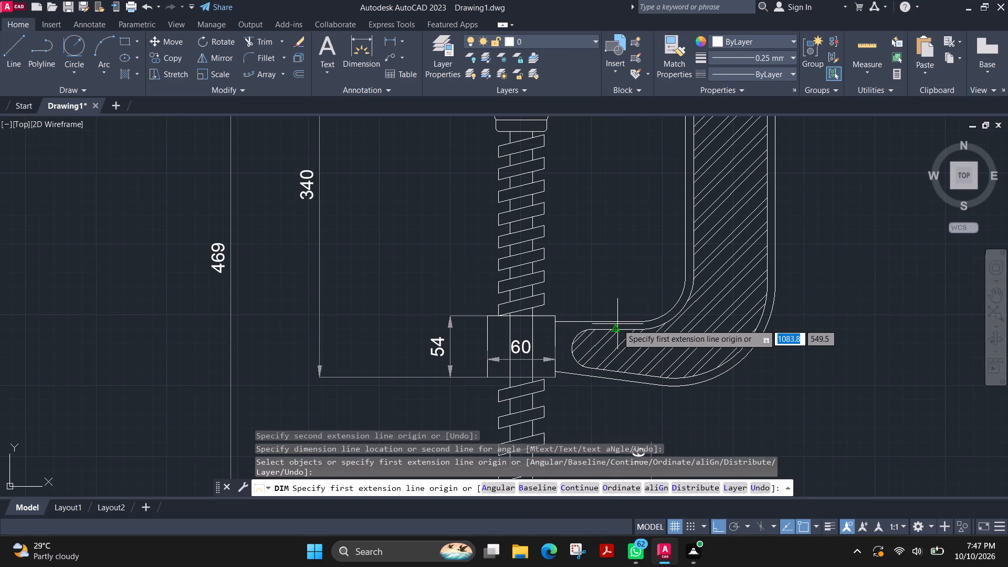
# Trim away the two vertical screw core lines that run through the inside of the nut block.
pyautogui.click(263, 47)
pyautogui.click(539, 328)
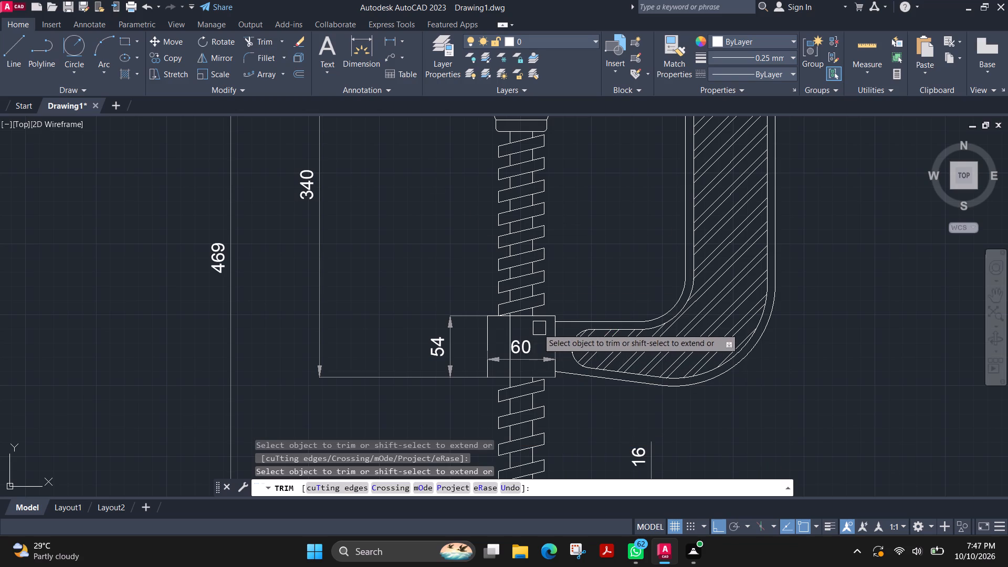
pyautogui.click(514, 327)
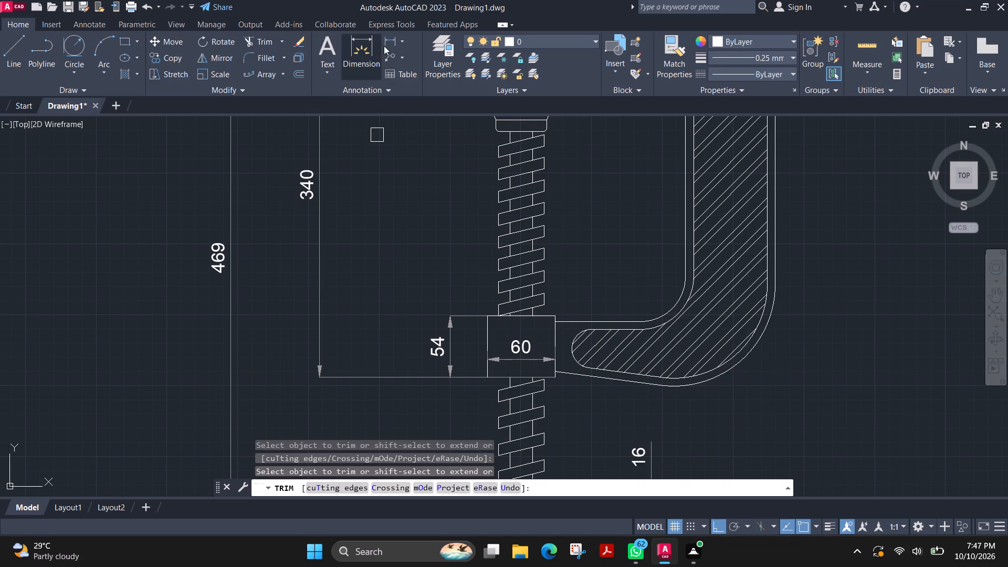
# Add an angular dimension between the lowest thread's slanted bottom edge and the nut block's top edge, placing it right of the screw.
pyautogui.click(373, 48)
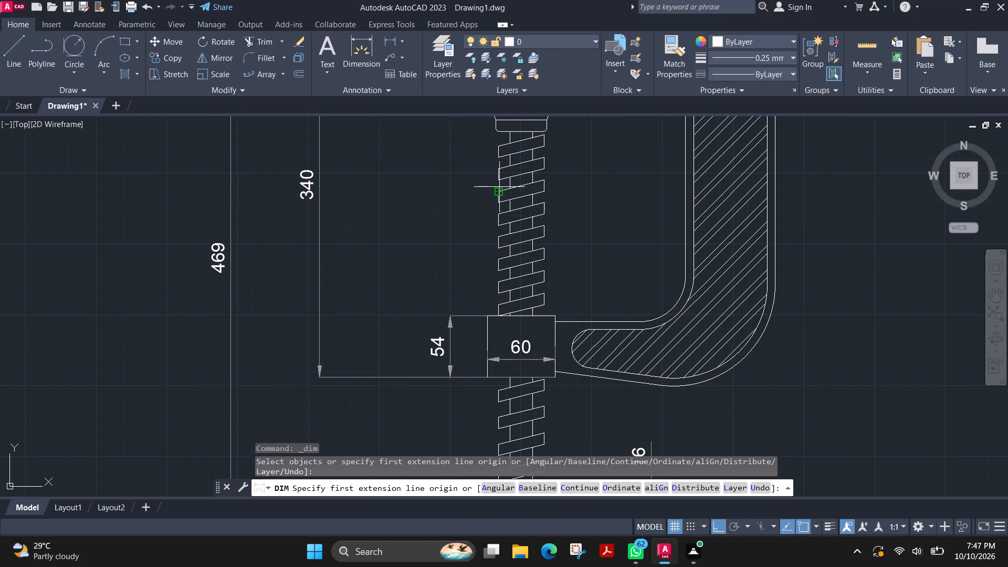
pyautogui.click(399, 42)
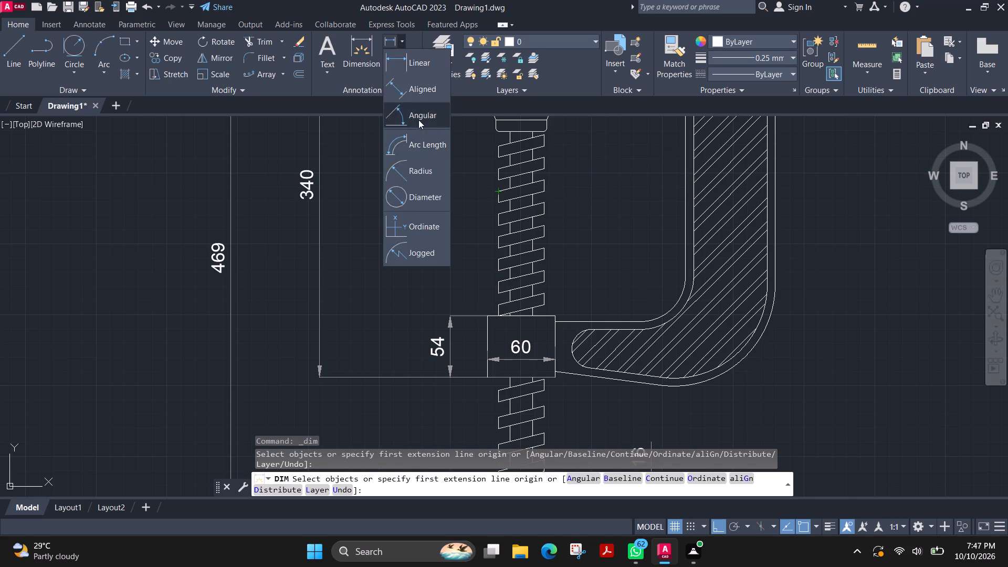
pyautogui.click(418, 119)
pyautogui.scroll(3, 532, 308)
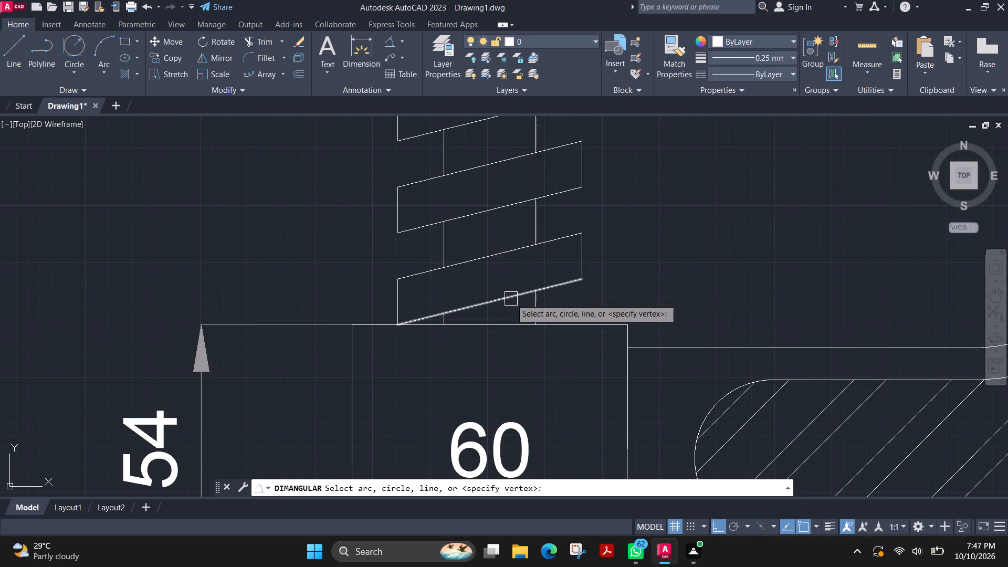
pyautogui.click(511, 299)
pyautogui.click(517, 328)
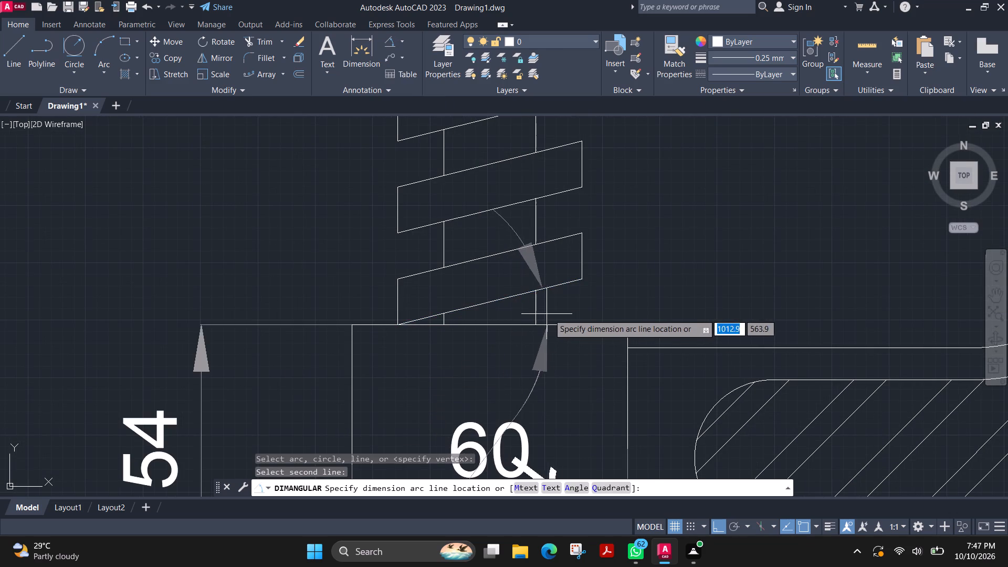
pyautogui.scroll(-1, 582, 302)
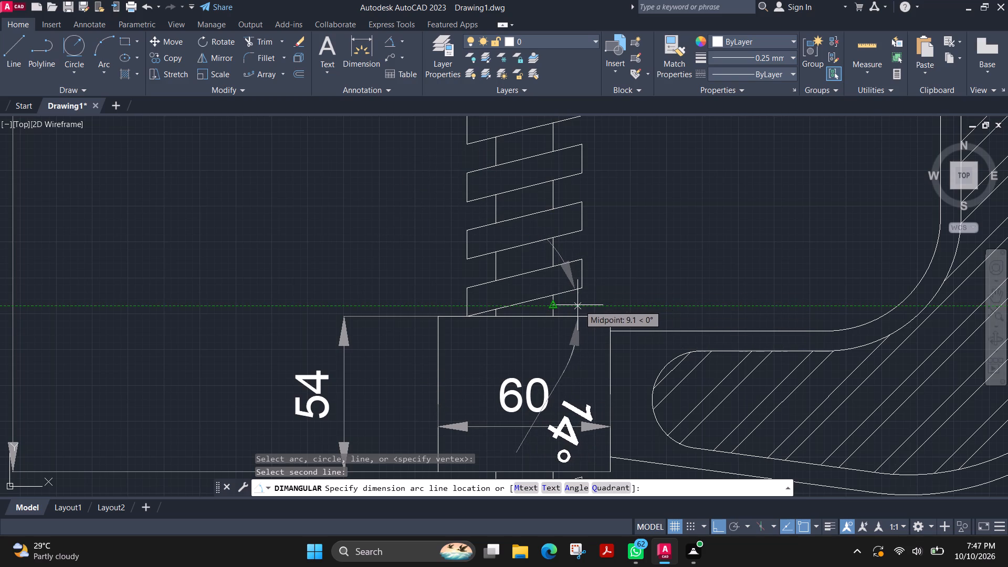
pyautogui.click(653, 290)
# Add a vertical linear dimension from the lowest thread's bottom right corner to the nut block's top edge, placing it just right of the screw.
pyautogui.scroll(-2, 701, 283)
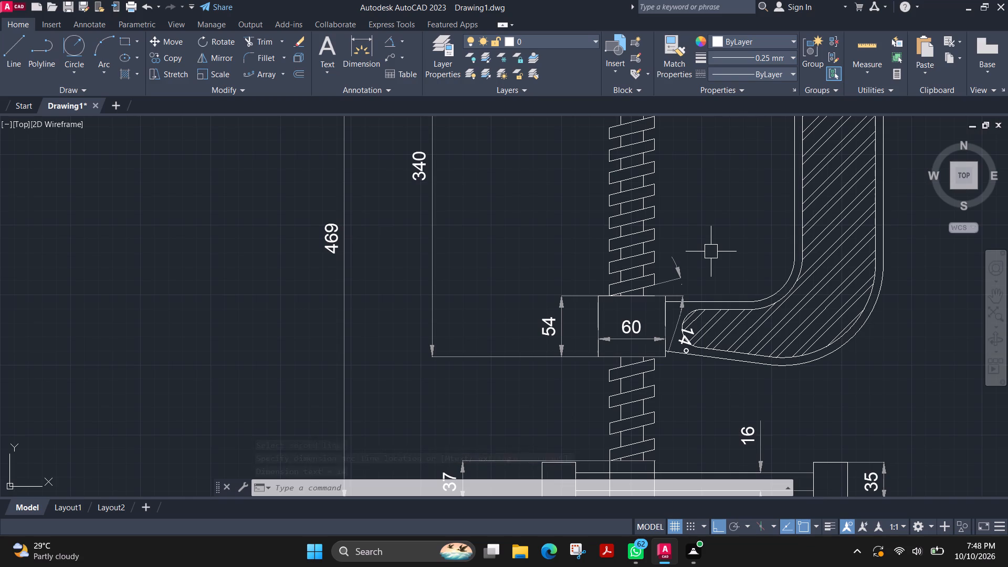
pyautogui.scroll(-1, 711, 251)
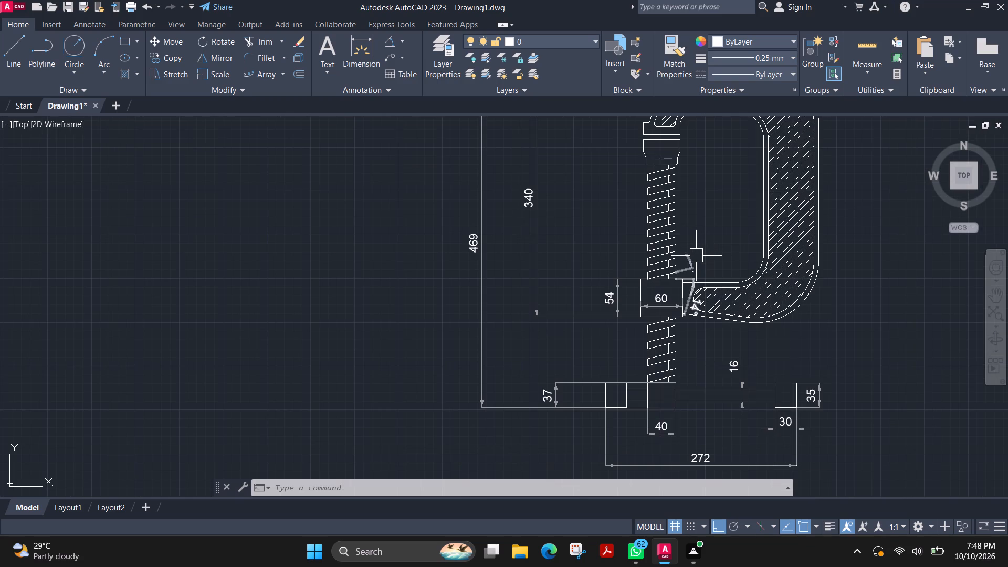
pyautogui.scroll(-1, 702, 251)
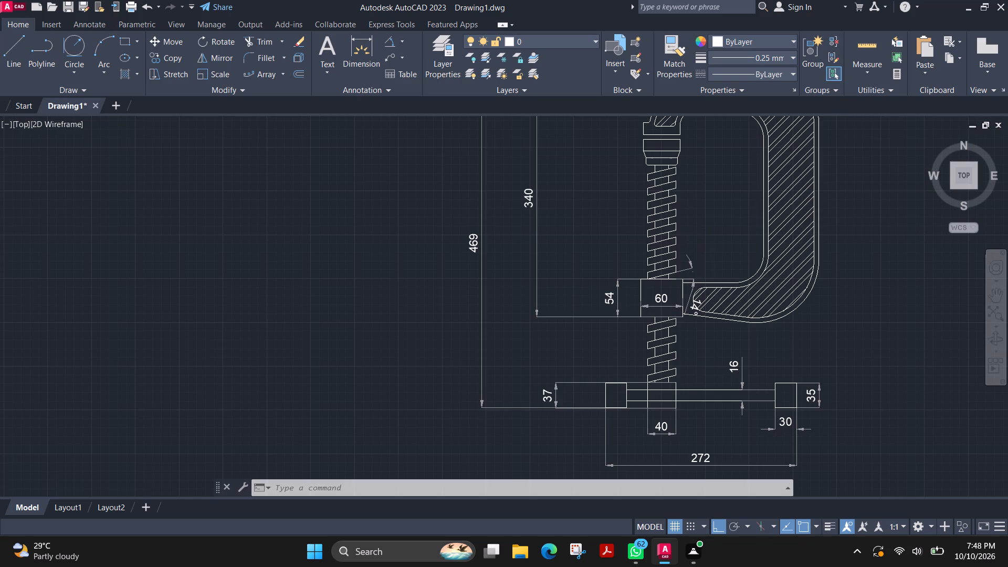
pyautogui.scroll(3, 702, 251)
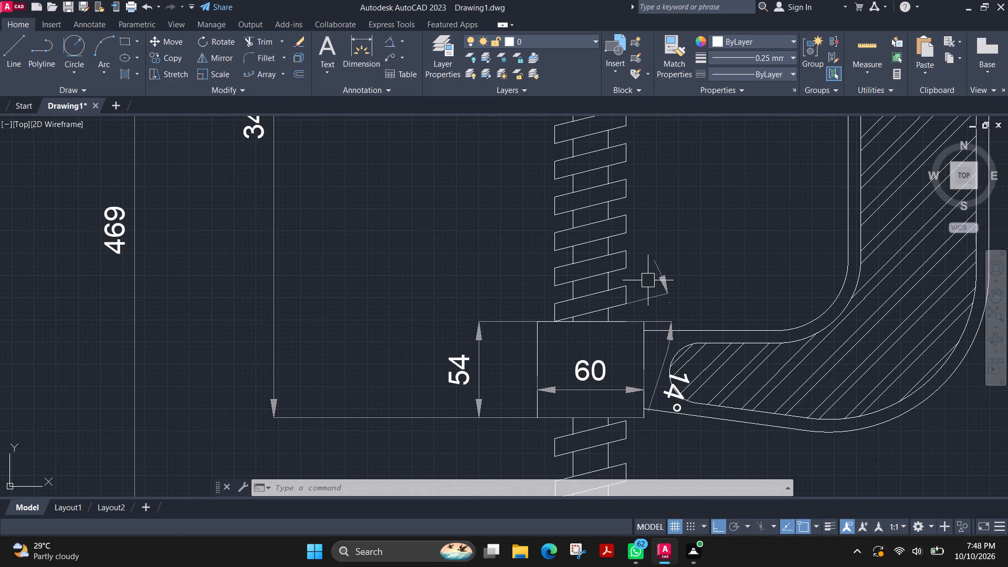
pyautogui.scroll(1, 648, 280)
pyautogui.click(398, 43)
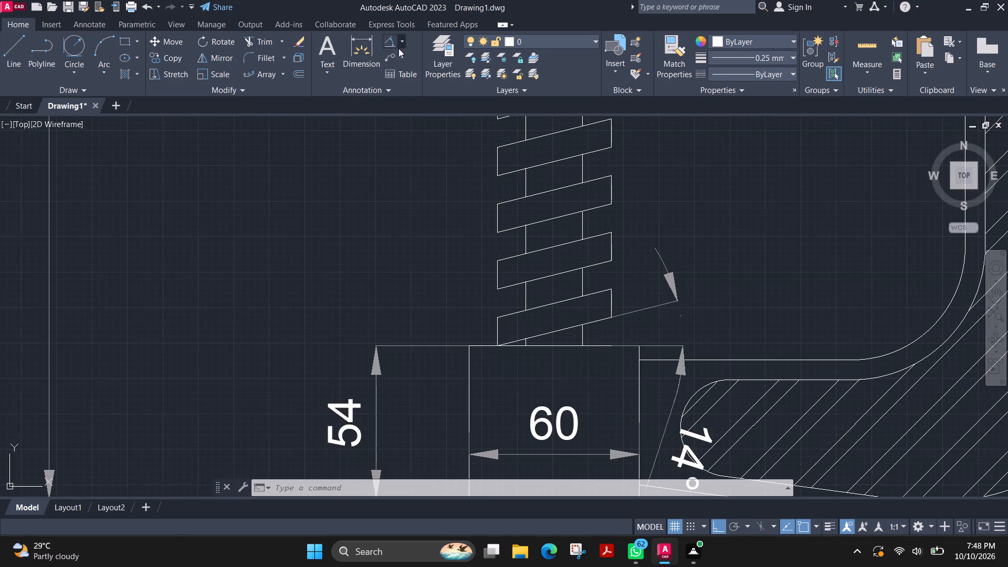
pyautogui.click(402, 68)
pyautogui.click(611, 318)
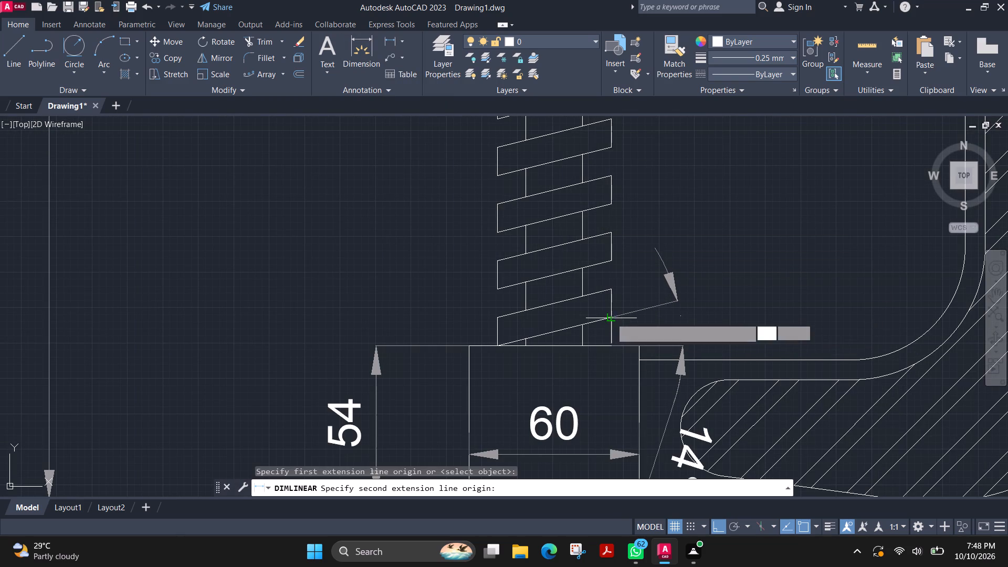
pyautogui.click(612, 343)
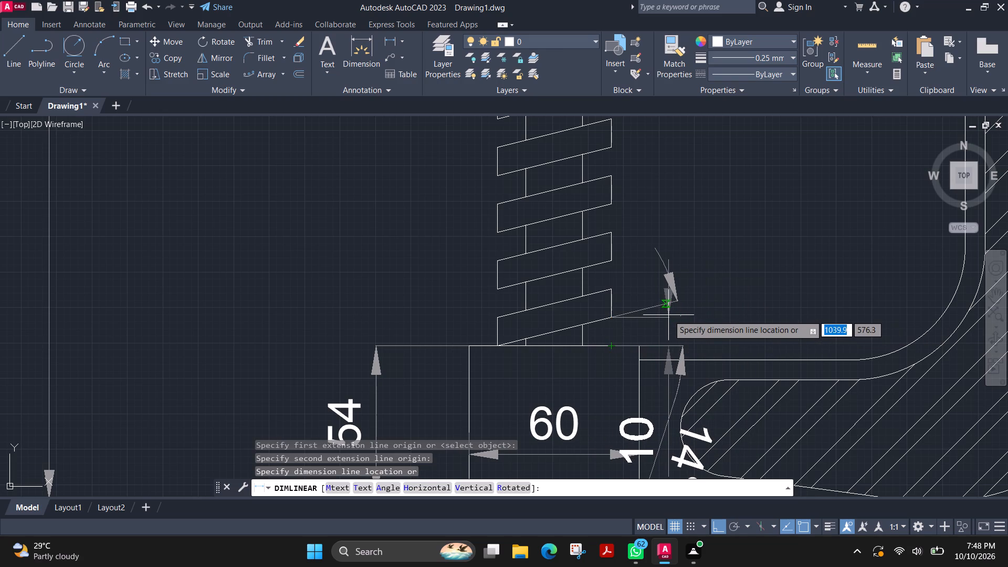
pyautogui.click(656, 323)
# Add an aligned dimension along the slanted top edge of the second thread above the nut block, placing it just above that edge.
pyautogui.scroll(-1, 709, 300)
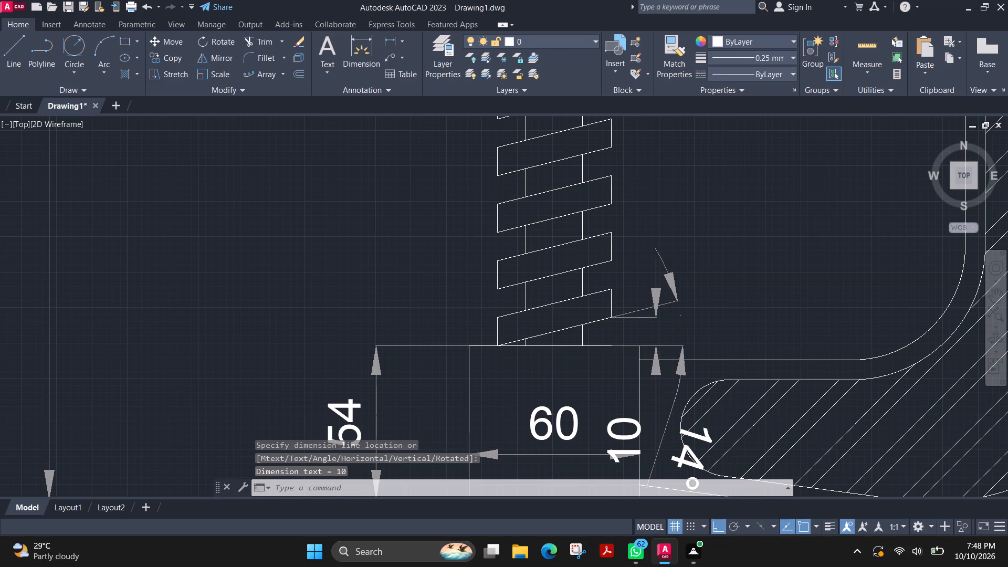
pyautogui.click(402, 39)
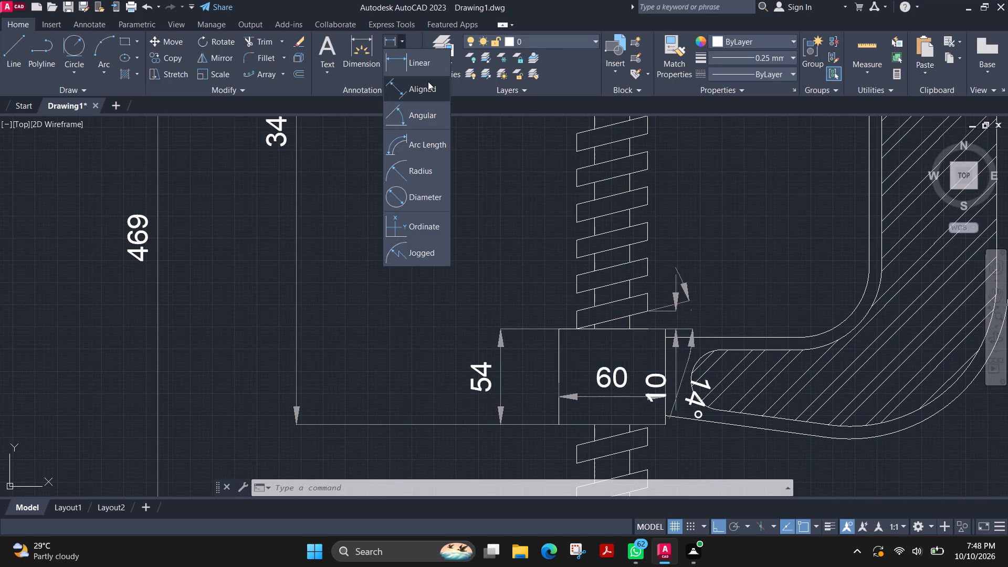
pyautogui.click(428, 82)
pyautogui.click(576, 277)
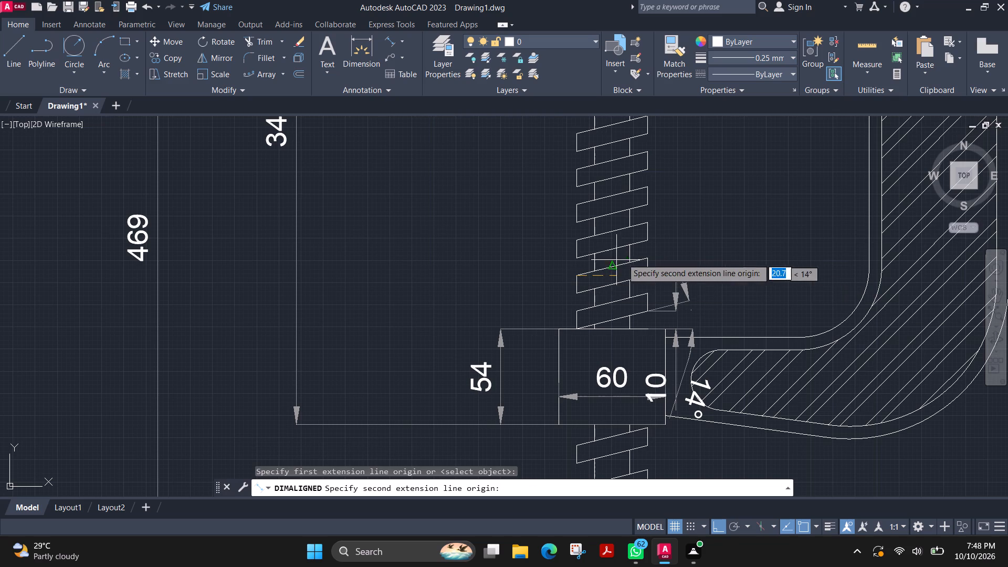
pyautogui.click(650, 259)
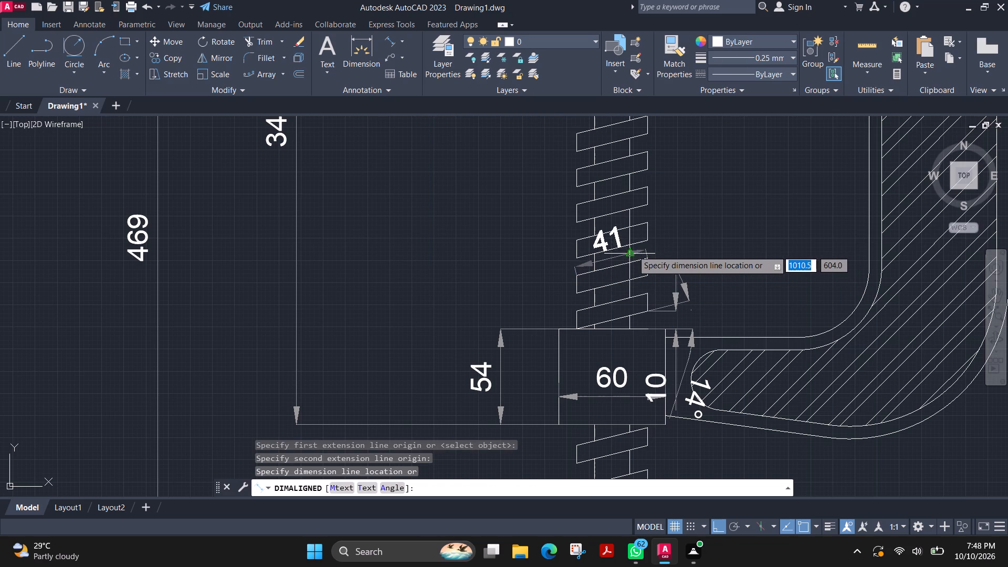
pyautogui.click(545, 269)
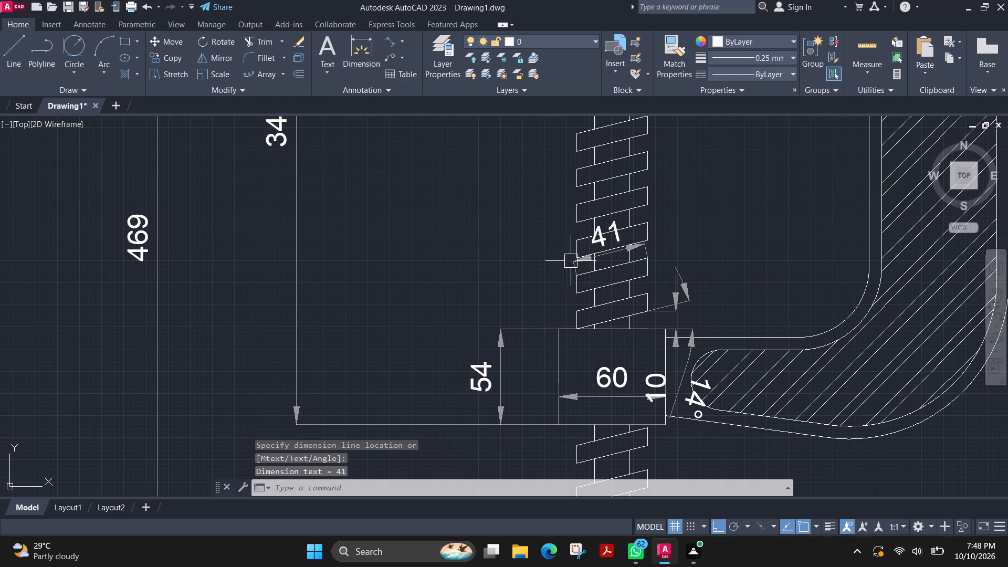
# Add a vertical linear dimension along the right edge of a thread about midway up the upper screw, placing it right of the screw.
pyautogui.moveTo(684, 212); pyautogui.dragTo(662, 285, button='middle')
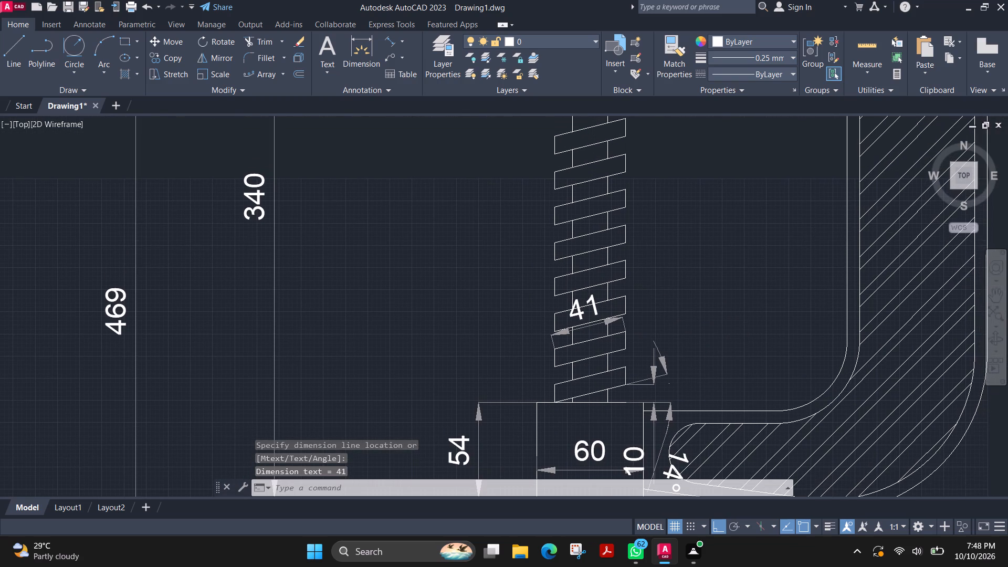
pyautogui.click(403, 46)
pyautogui.click(411, 57)
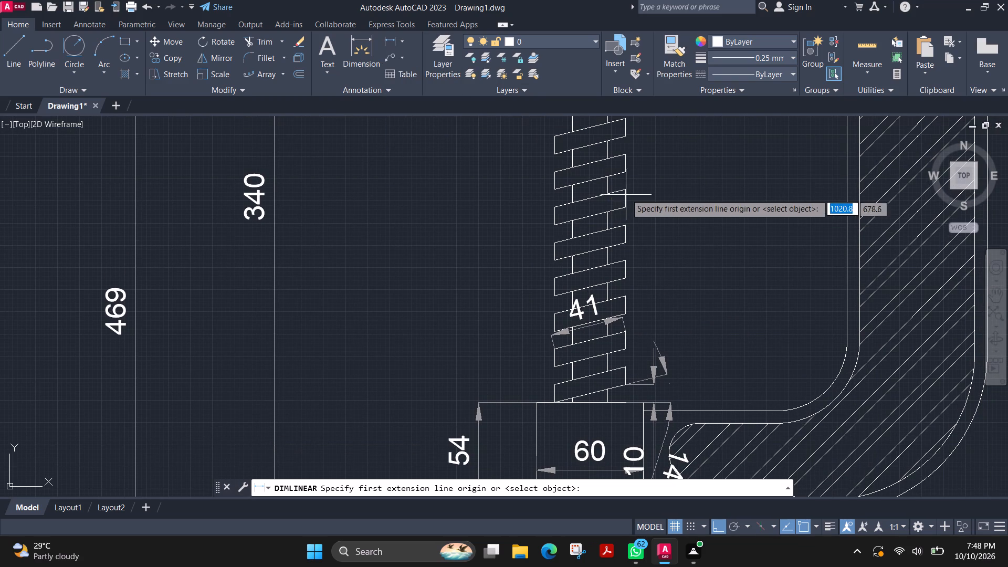
pyautogui.click(626, 188)
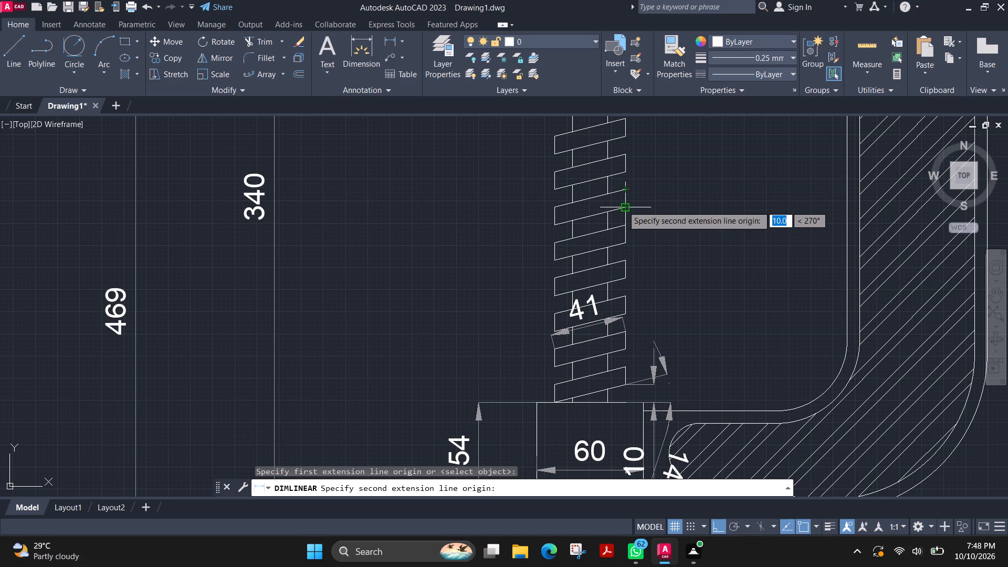
pyautogui.click(623, 206)
pyautogui.click(647, 199)
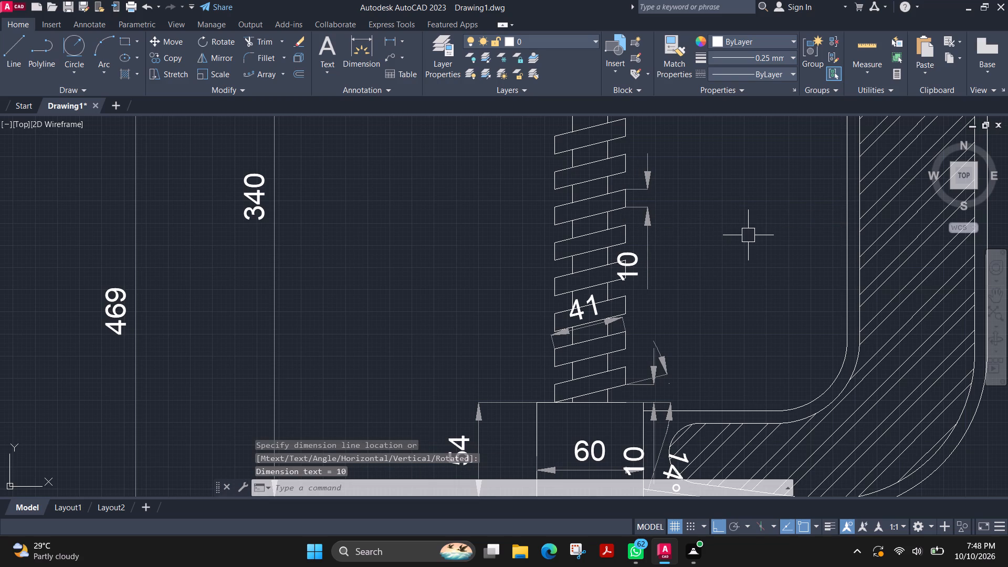
# Move the dimension line of the new thread-height dimension slightly farther right of the screw.
pyautogui.scroll(-2, 749, 235)
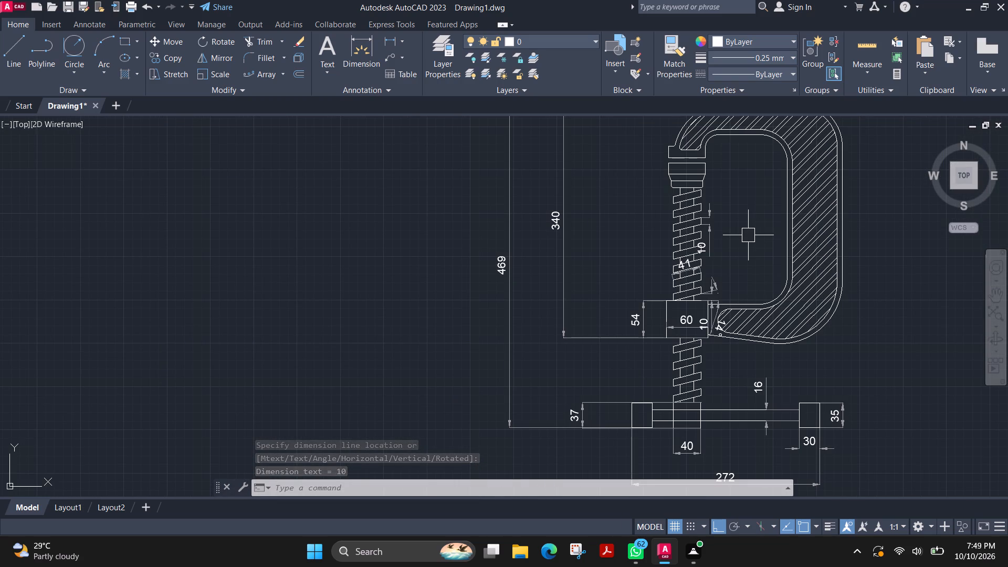
pyautogui.moveTo(723, 247); pyautogui.dragTo(654, 283, button='middle')
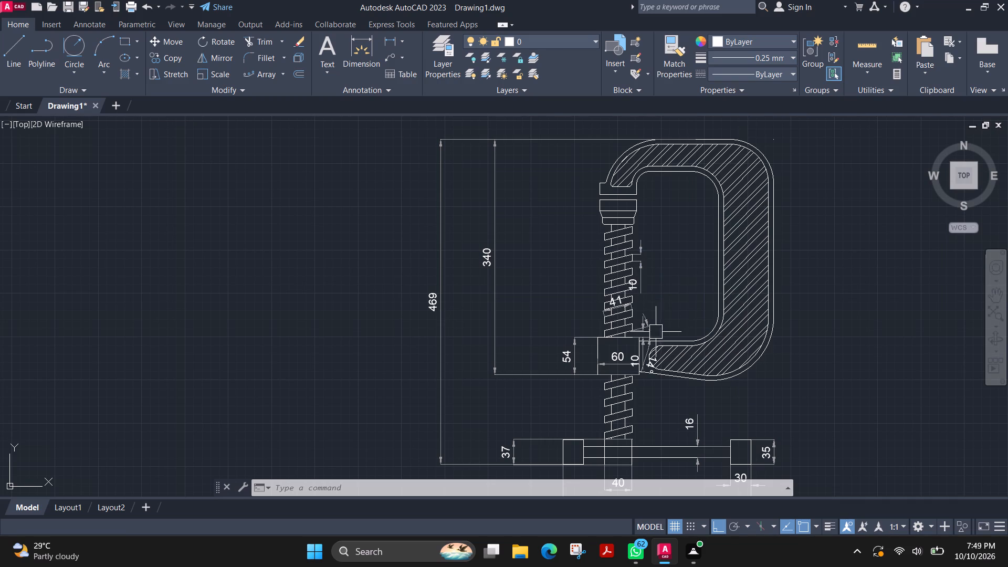
pyautogui.scroll(2, 618, 277)
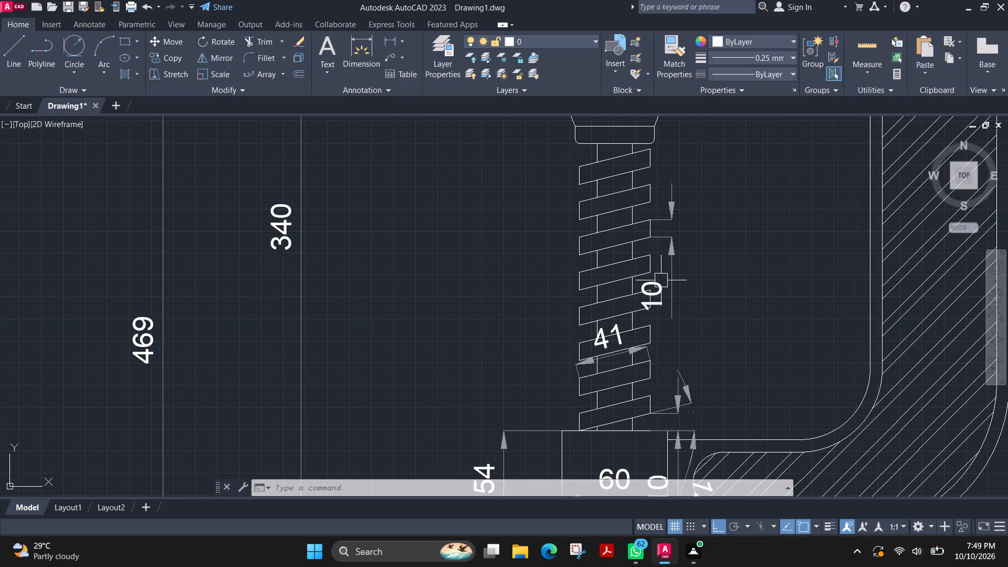
pyautogui.click(671, 254)
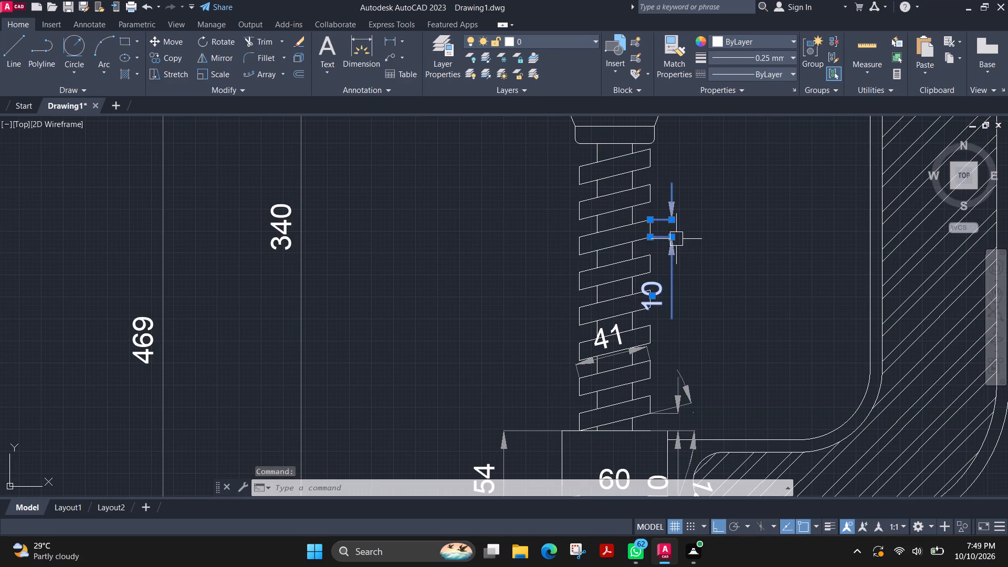
pyautogui.click(673, 239)
pyautogui.click(685, 240)
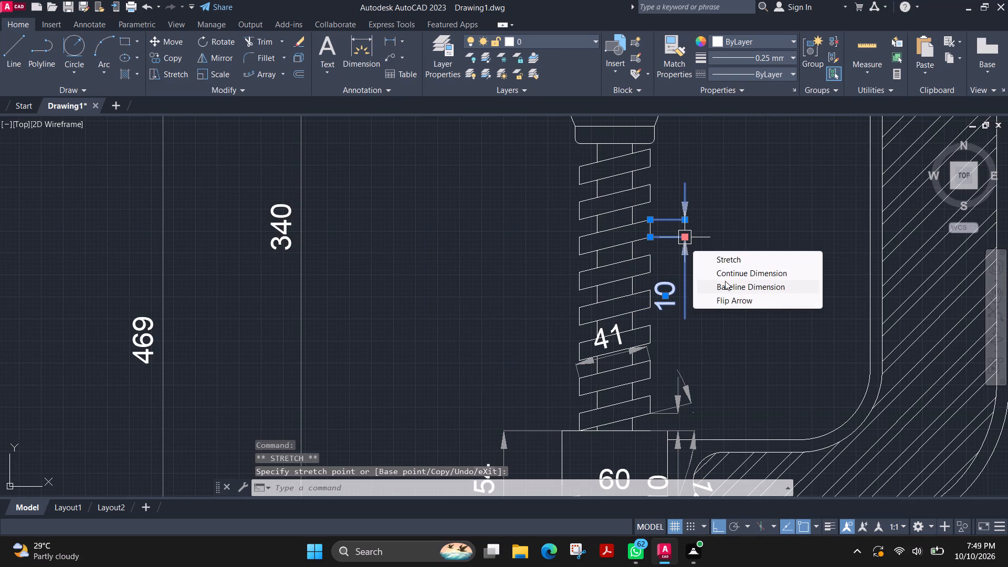
pyautogui.press('Escape')
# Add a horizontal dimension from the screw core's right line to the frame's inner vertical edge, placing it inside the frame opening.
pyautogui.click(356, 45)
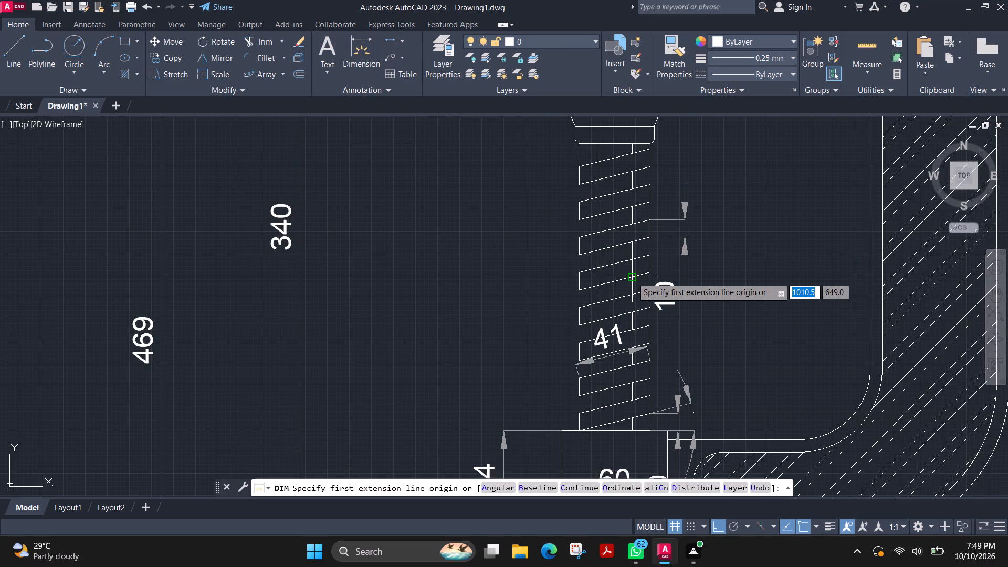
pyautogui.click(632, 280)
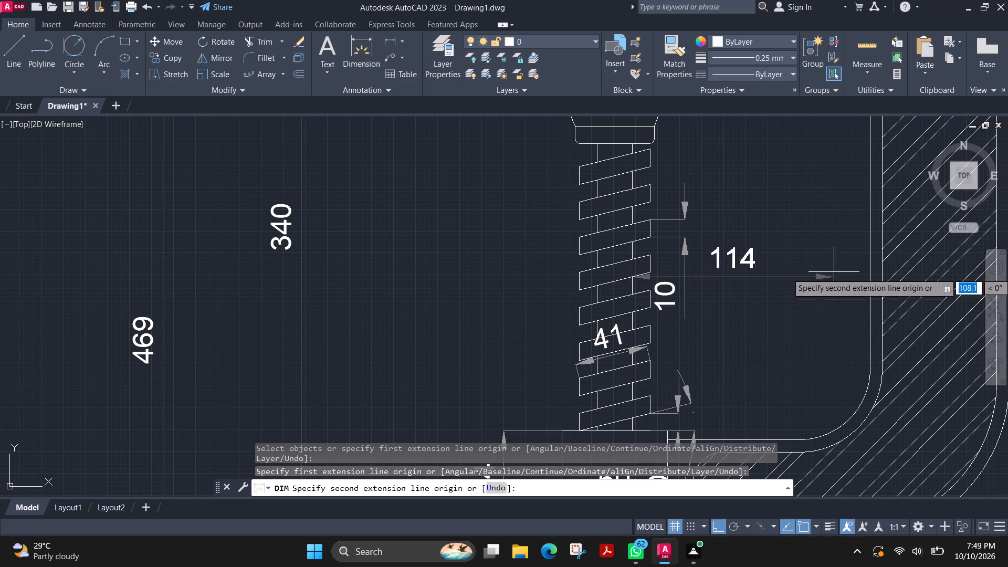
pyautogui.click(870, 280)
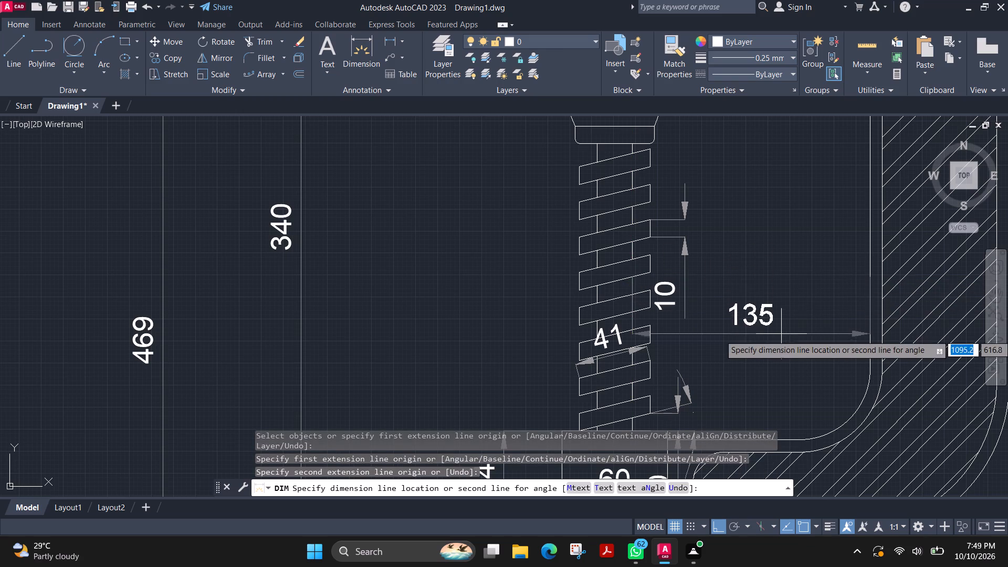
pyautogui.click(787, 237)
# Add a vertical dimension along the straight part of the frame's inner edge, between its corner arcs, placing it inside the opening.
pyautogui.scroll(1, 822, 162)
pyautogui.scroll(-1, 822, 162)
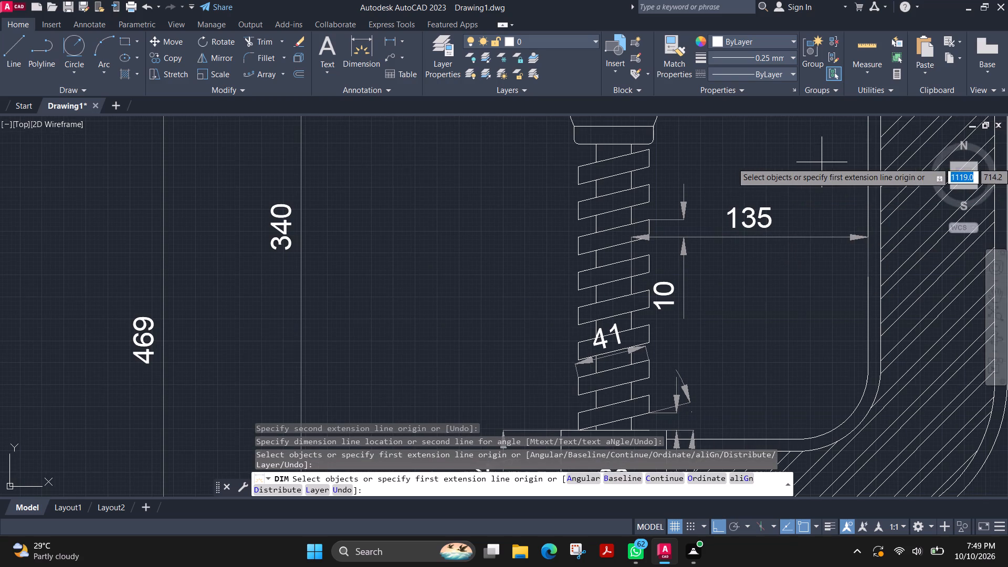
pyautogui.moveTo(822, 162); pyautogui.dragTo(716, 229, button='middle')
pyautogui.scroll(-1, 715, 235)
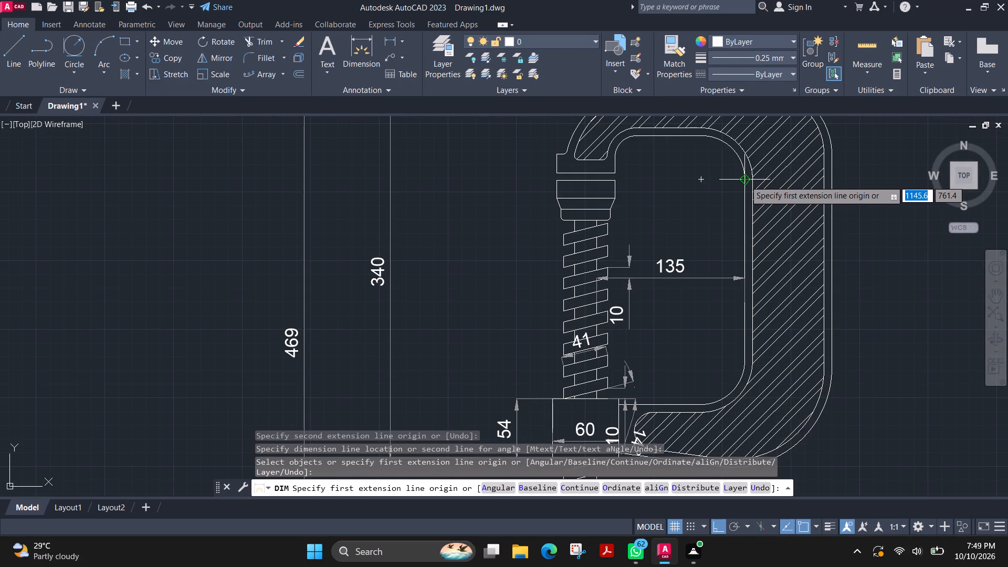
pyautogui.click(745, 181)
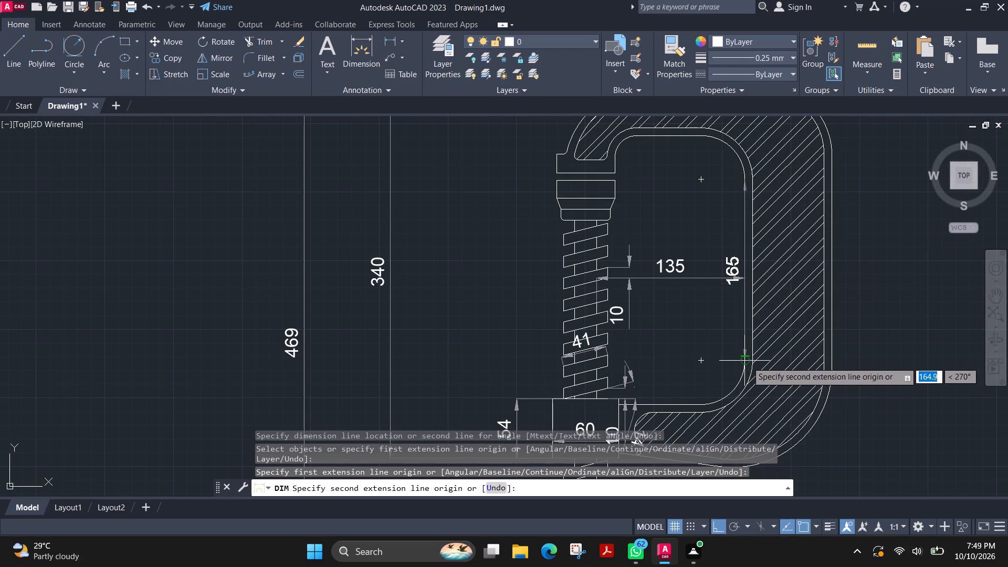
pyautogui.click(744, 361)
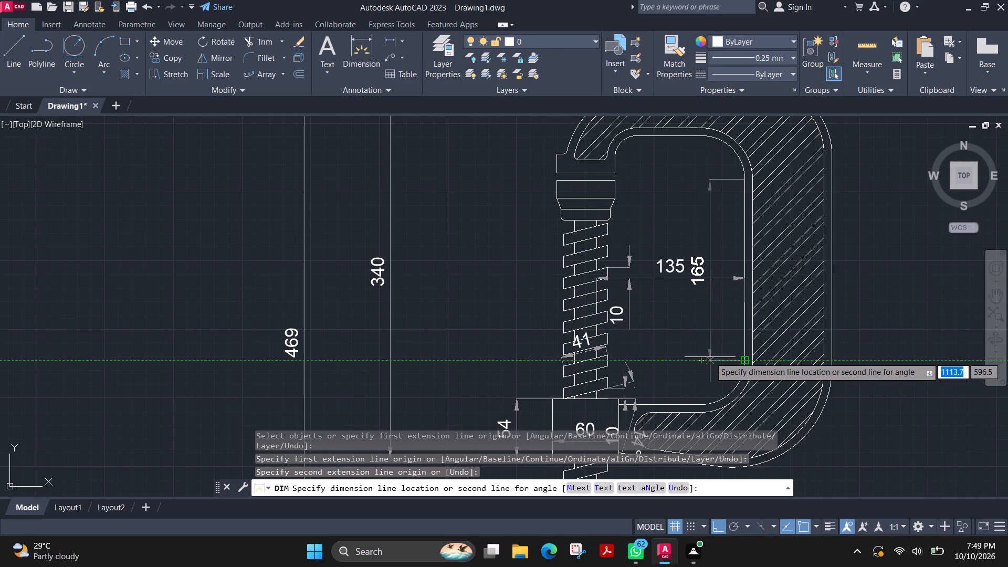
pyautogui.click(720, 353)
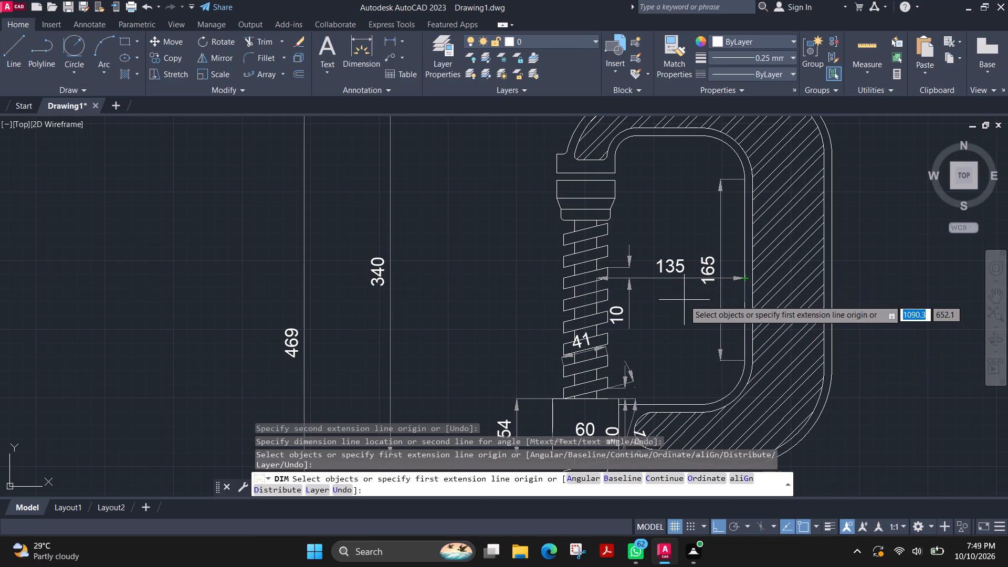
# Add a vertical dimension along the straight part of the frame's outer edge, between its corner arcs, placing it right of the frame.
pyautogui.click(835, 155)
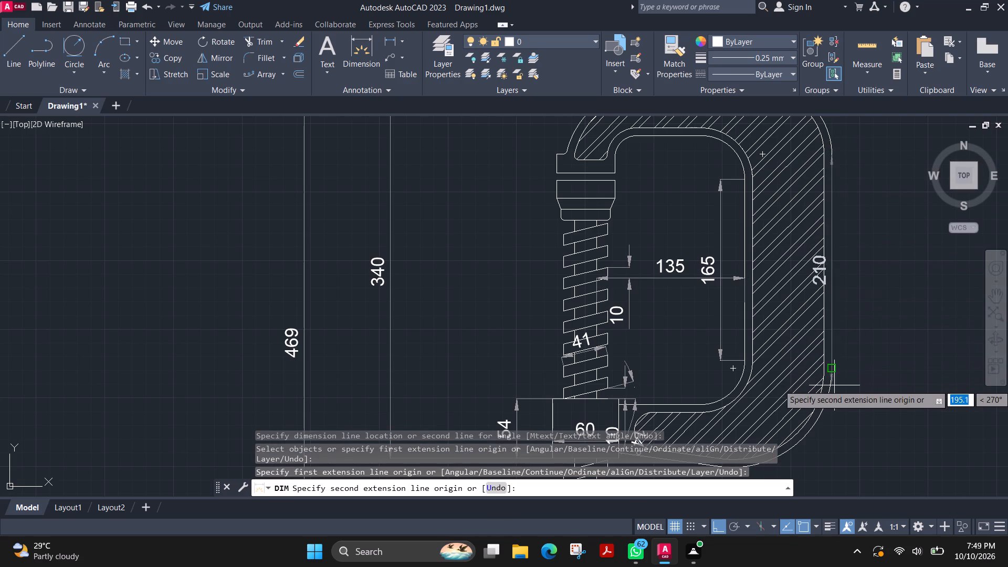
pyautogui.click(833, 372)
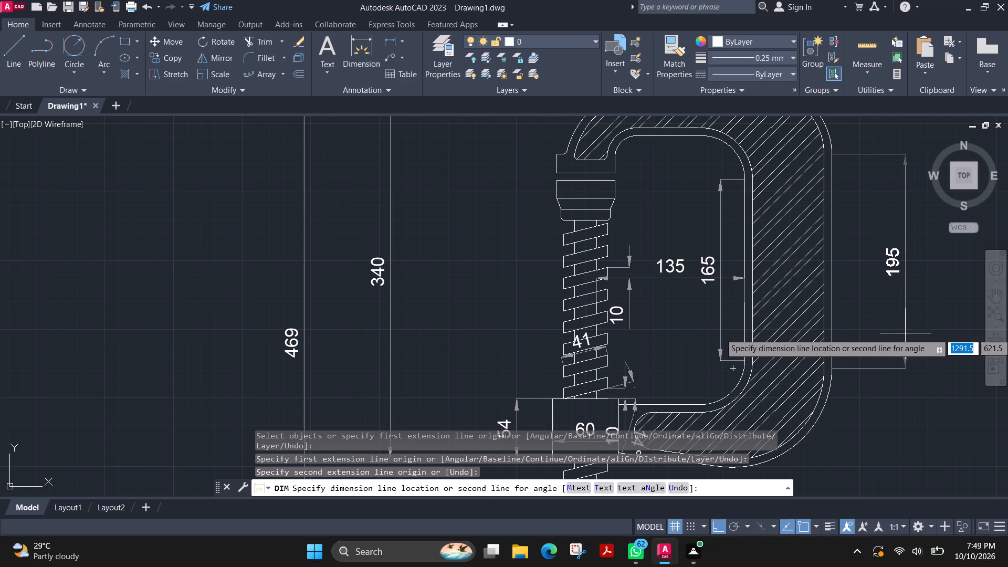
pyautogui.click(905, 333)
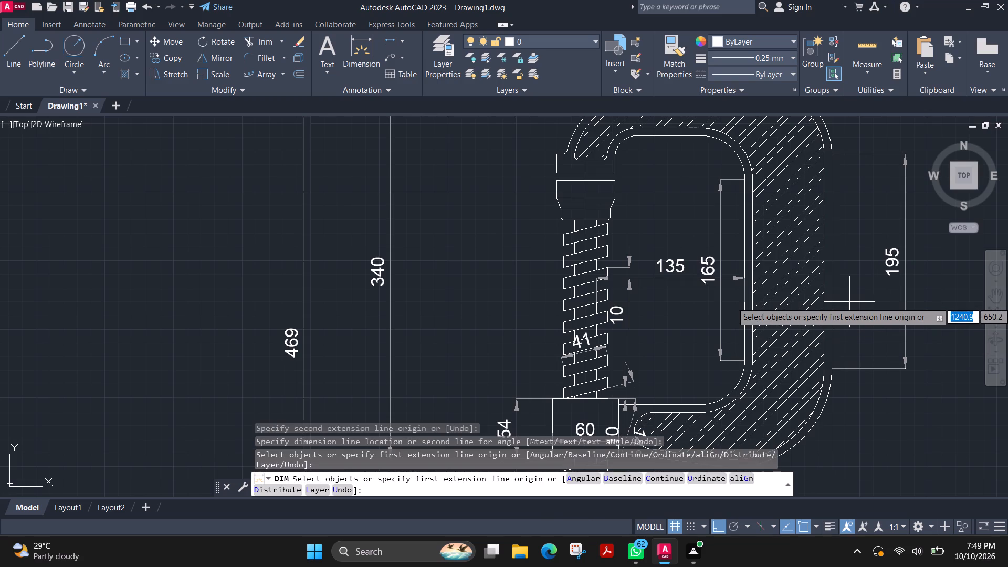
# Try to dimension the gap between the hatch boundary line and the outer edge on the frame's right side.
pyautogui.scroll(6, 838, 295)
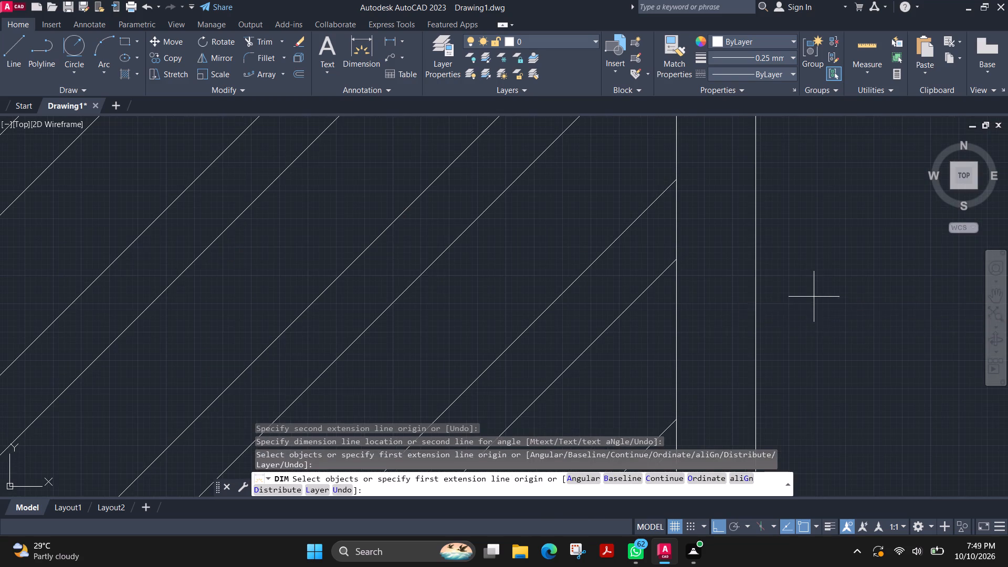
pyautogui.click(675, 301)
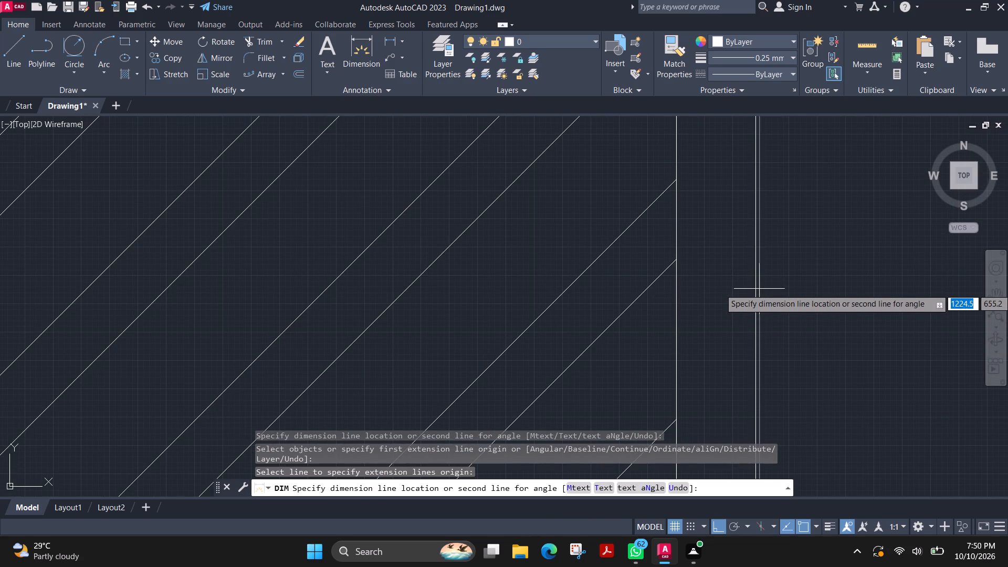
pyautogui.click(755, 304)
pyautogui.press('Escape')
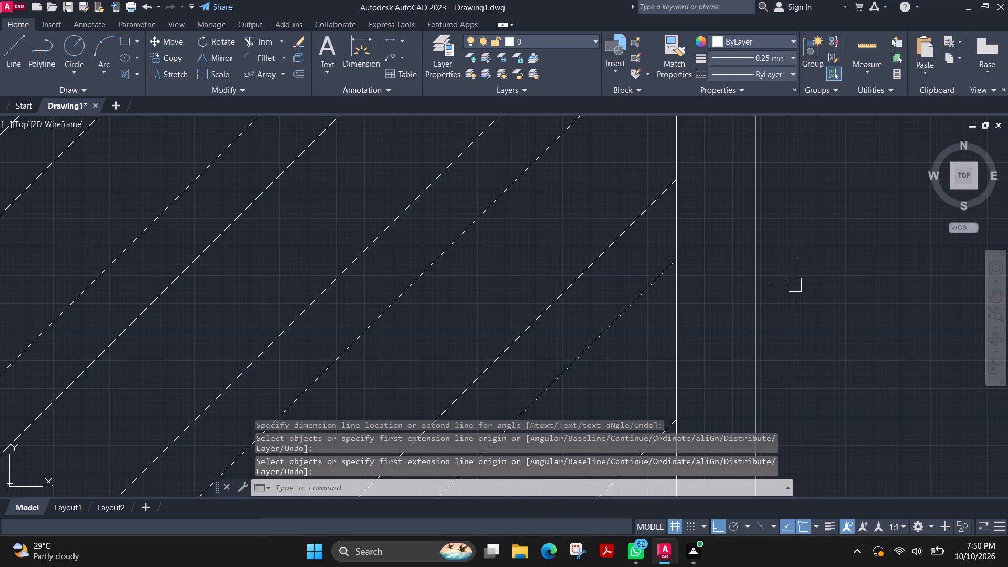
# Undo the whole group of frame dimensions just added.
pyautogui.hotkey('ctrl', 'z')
# Add a horizontal dimension between the hatch boundary line and the outer edge of the frame's right side, placing it right of the frame.
pyautogui.scroll(-2, 794, 287)
pyautogui.moveTo(812, 277); pyautogui.dragTo(706, 292, button='middle')
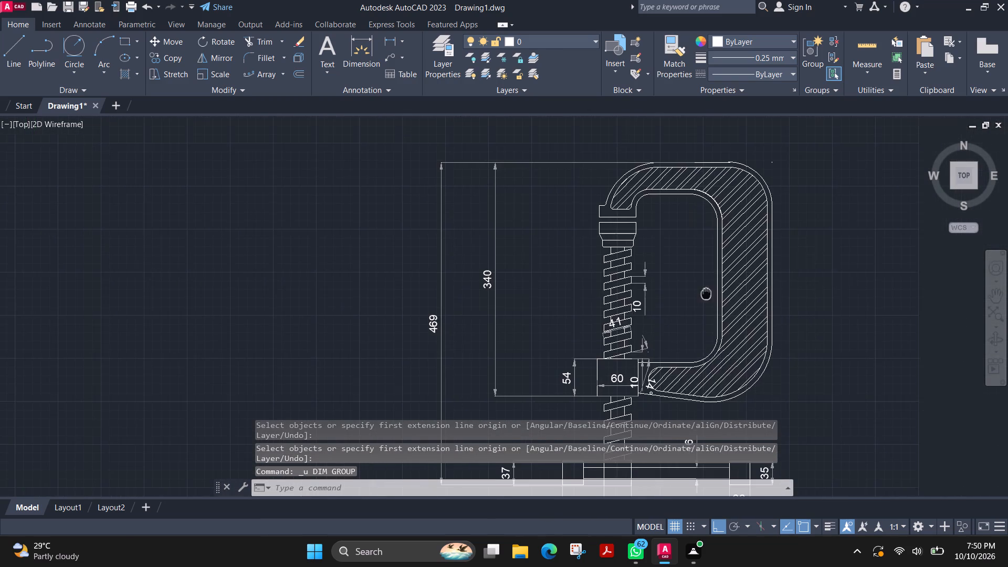
pyautogui.scroll(2, 847, 274)
pyautogui.click(365, 54)
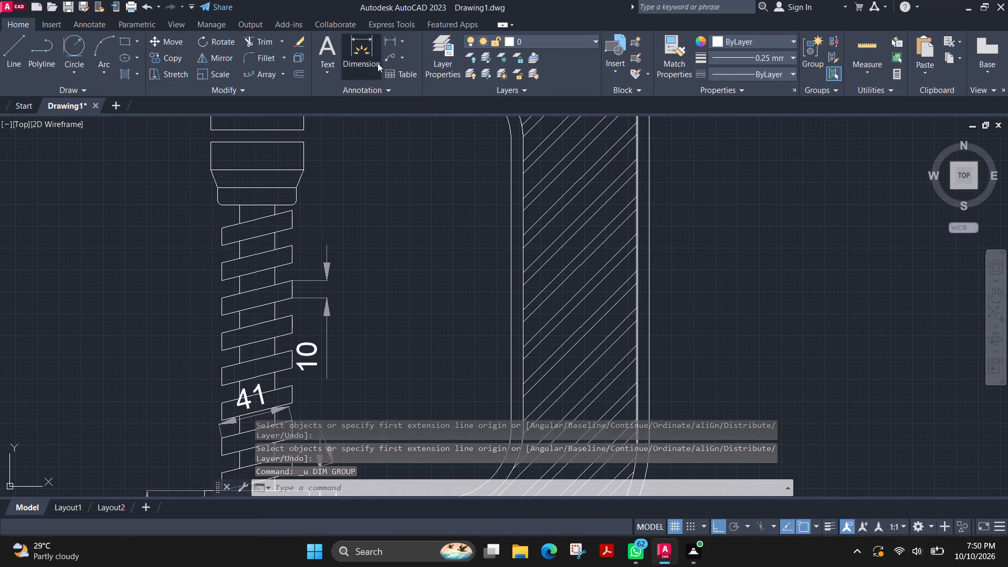
pyautogui.click(636, 274)
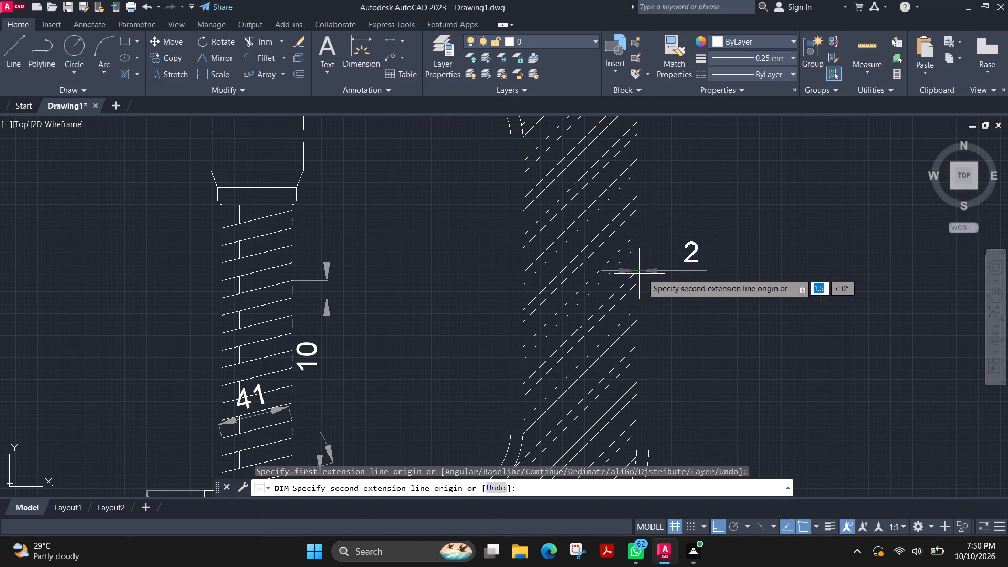
pyautogui.click(649, 273)
pyautogui.click(691, 273)
pyautogui.scroll(-2, 717, 280)
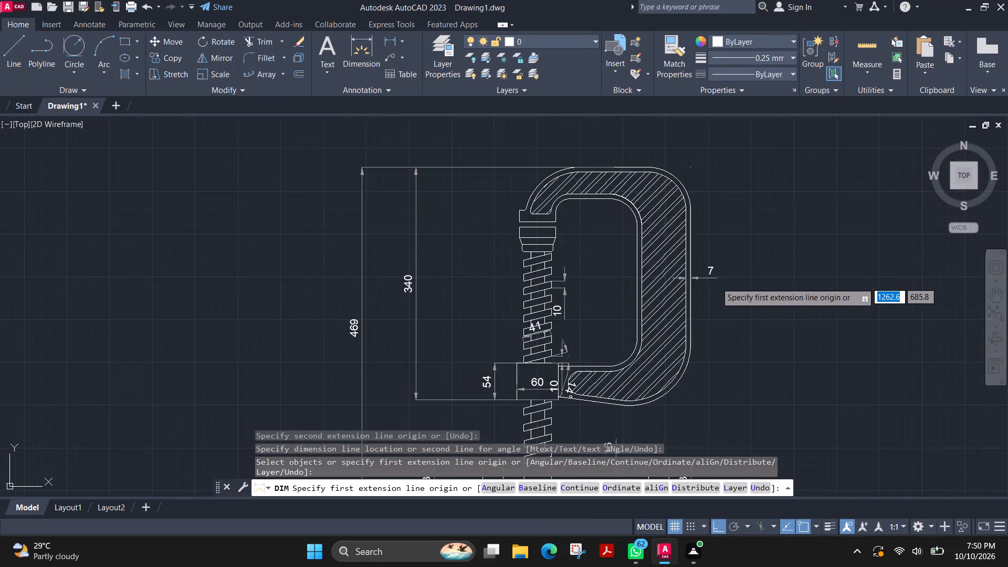
pyautogui.scroll(-1, 716, 282)
pyautogui.scroll(1, 712, 232)
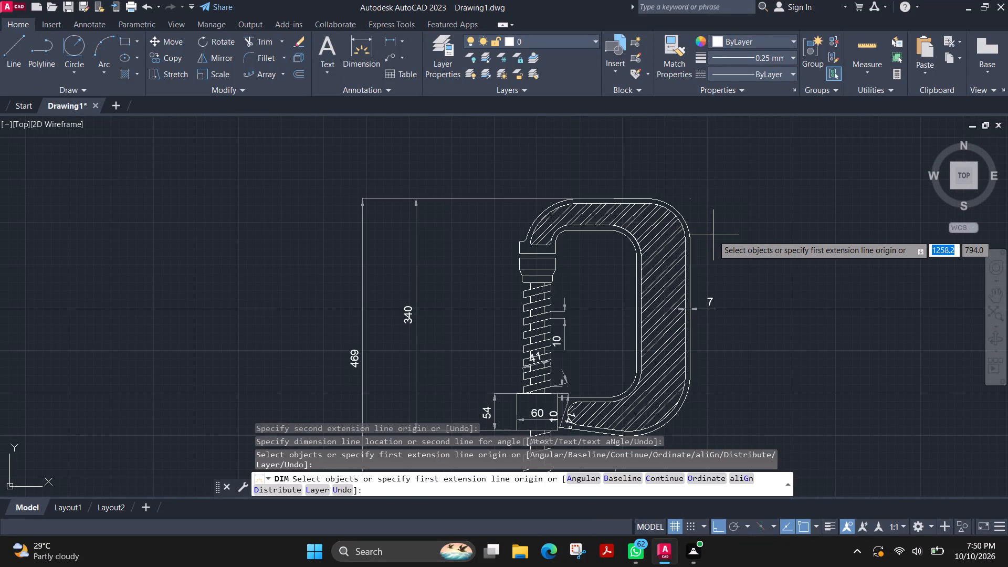
pyautogui.press('Escape')
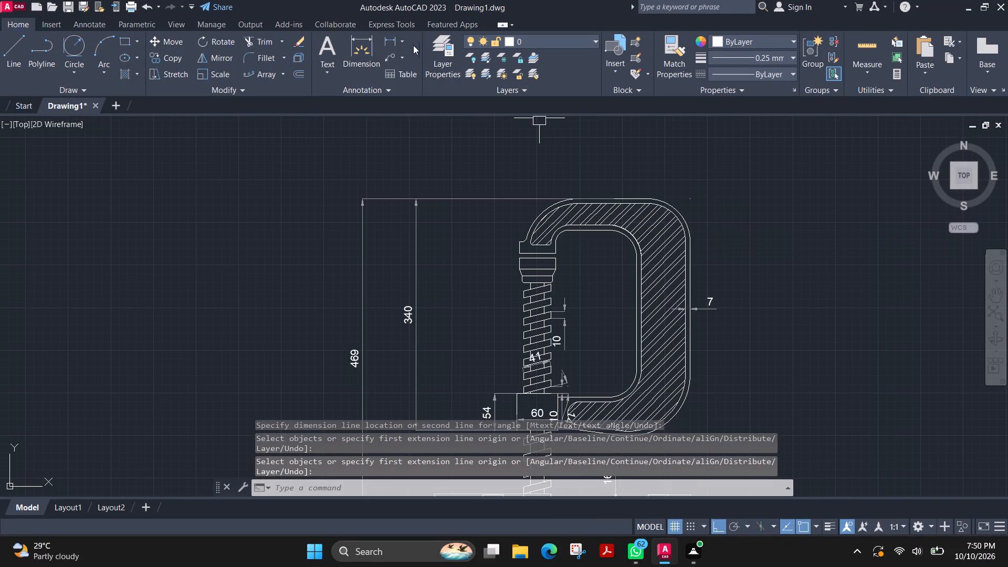
# Add a radius dimension to the hatch boundary arc at the frame's upper right corner, placing it outside the frame.
pyautogui.click(404, 42)
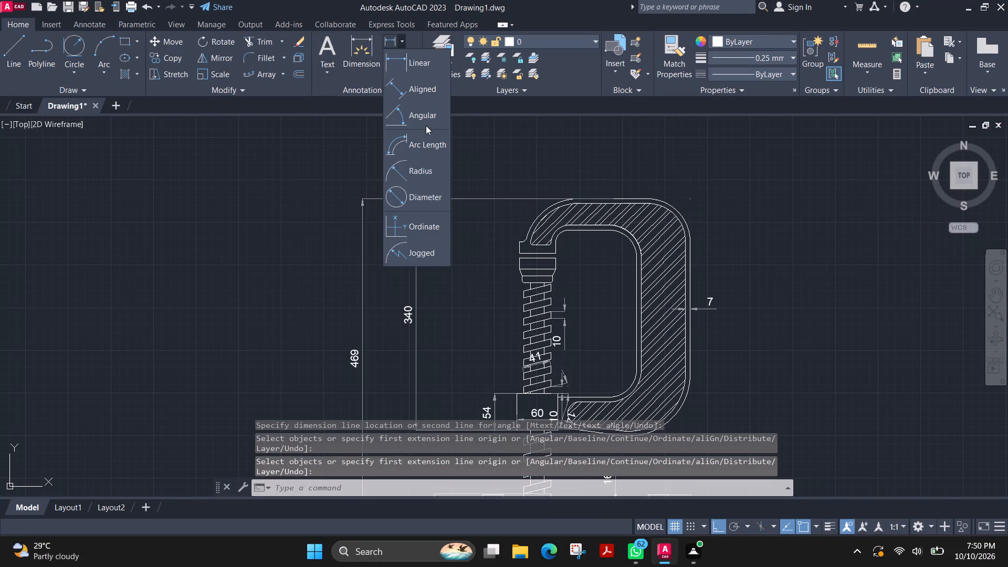
pyautogui.click(433, 171)
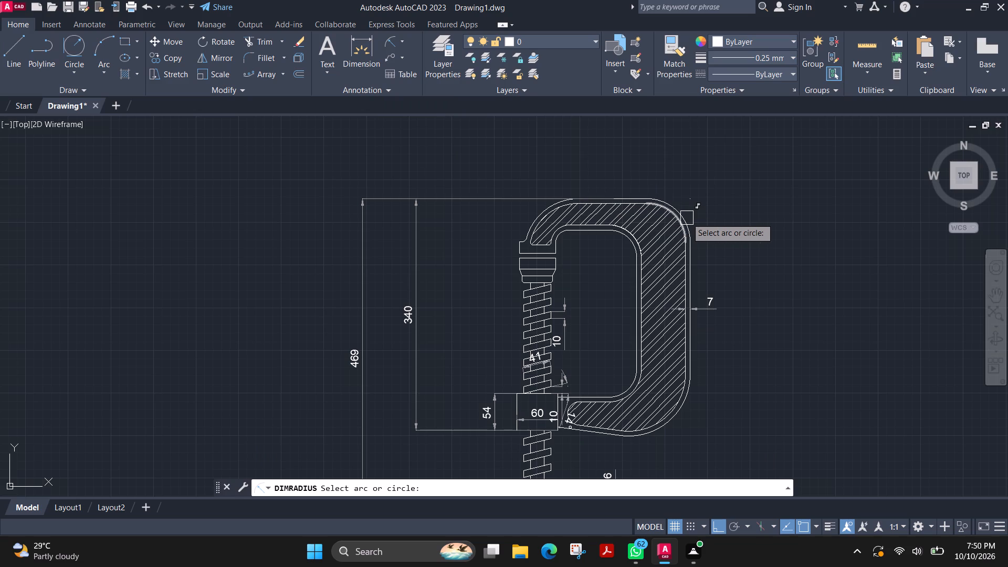
pyautogui.scroll(3, 685, 217)
pyautogui.click(654, 237)
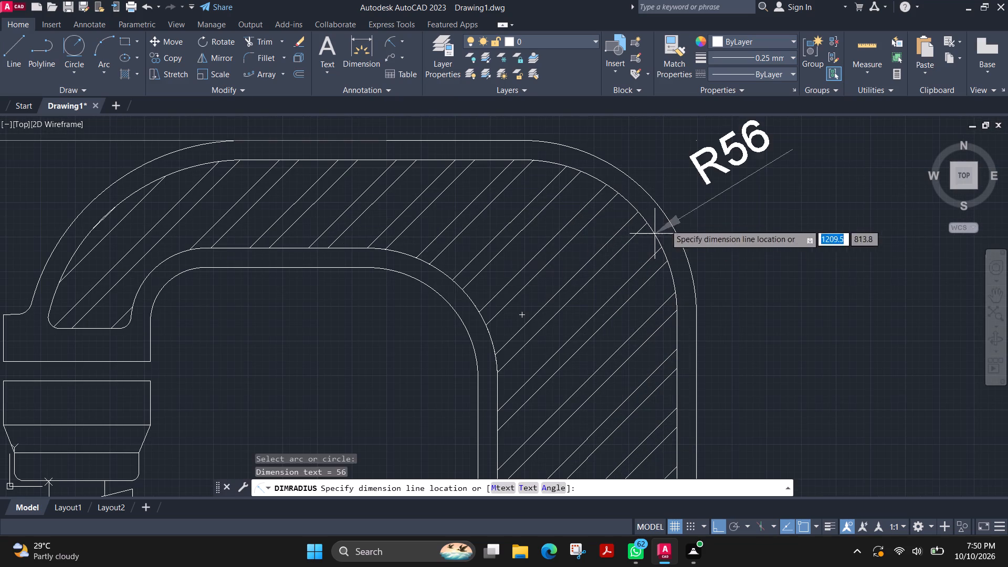
pyautogui.click(710, 202)
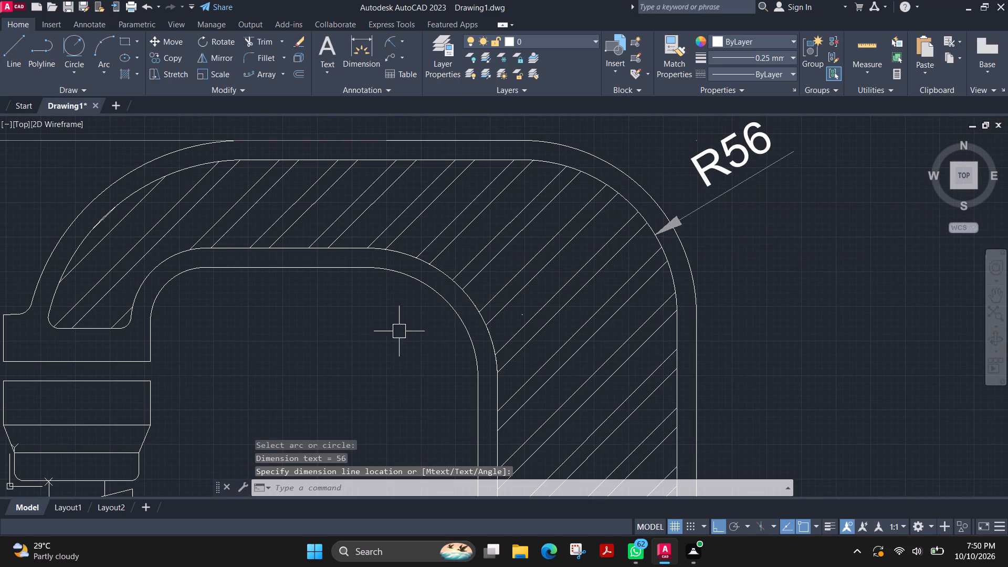
# Add radius dimensions to the large outer arc and small fillet at the frame's upper left end, placing both outside the frame.
pyautogui.moveTo(415, 322); pyautogui.dragTo(716, 315, button='middle')
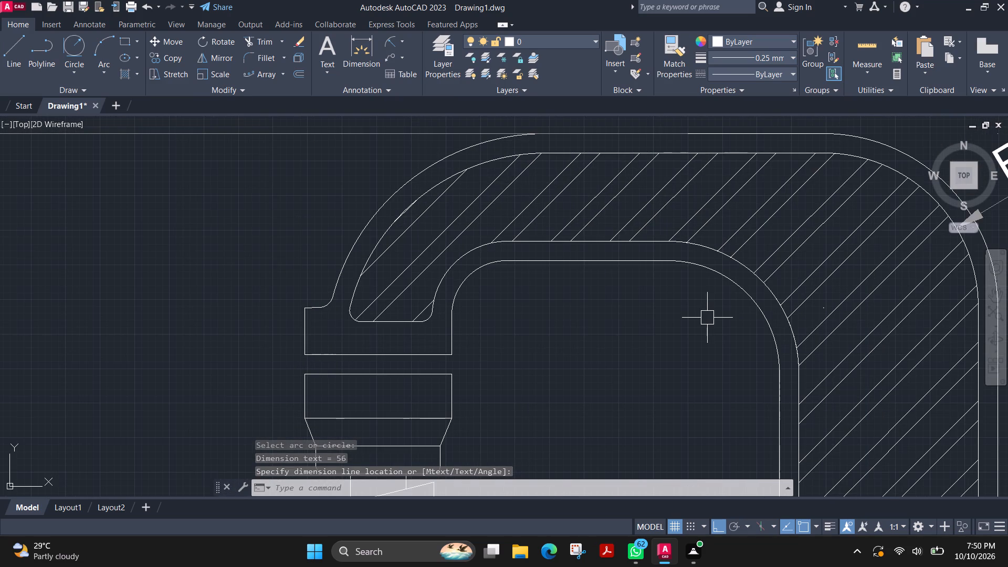
pyautogui.click(397, 48)
pyautogui.click(390, 195)
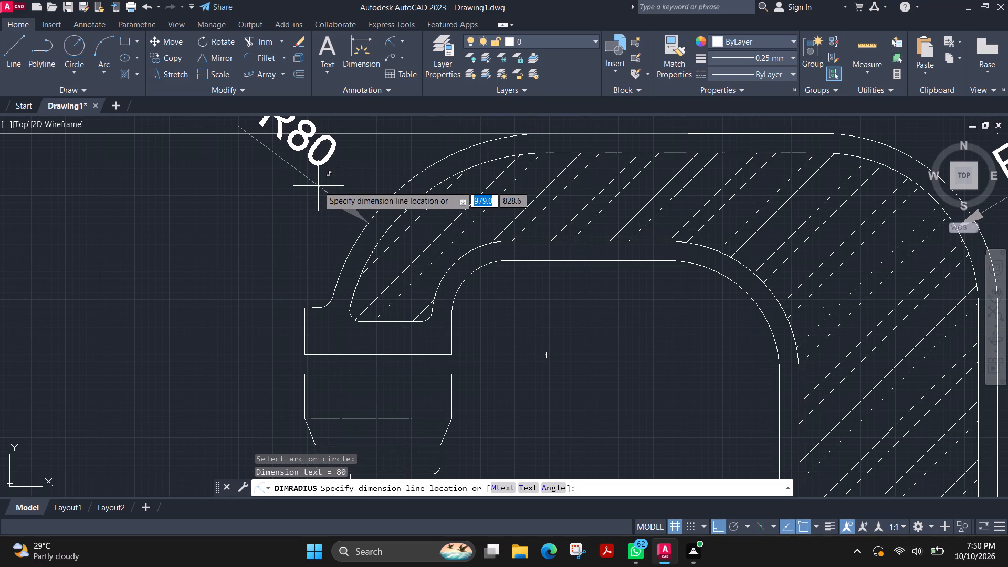
pyautogui.click(322, 184)
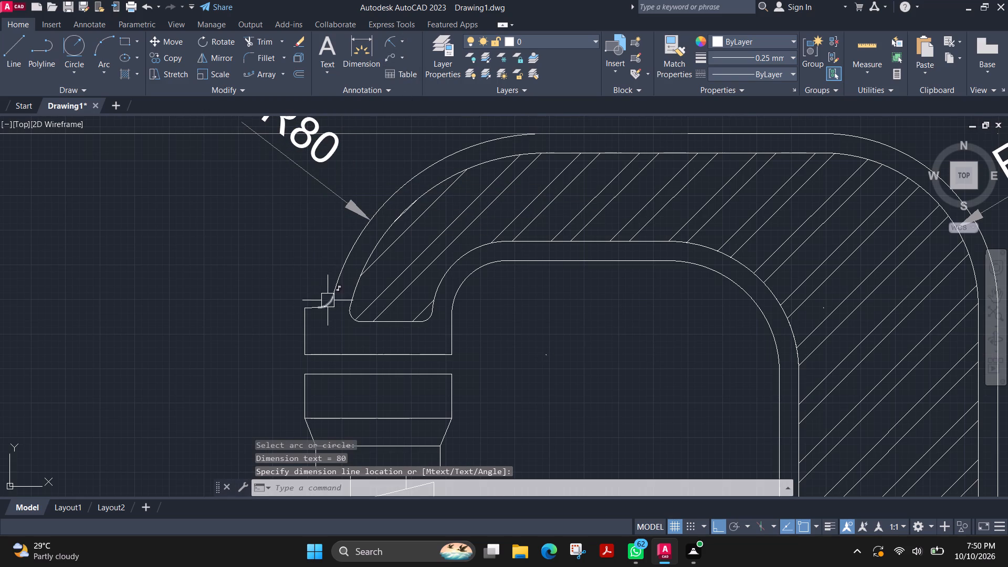
pyautogui.click(394, 46)
pyautogui.click(328, 304)
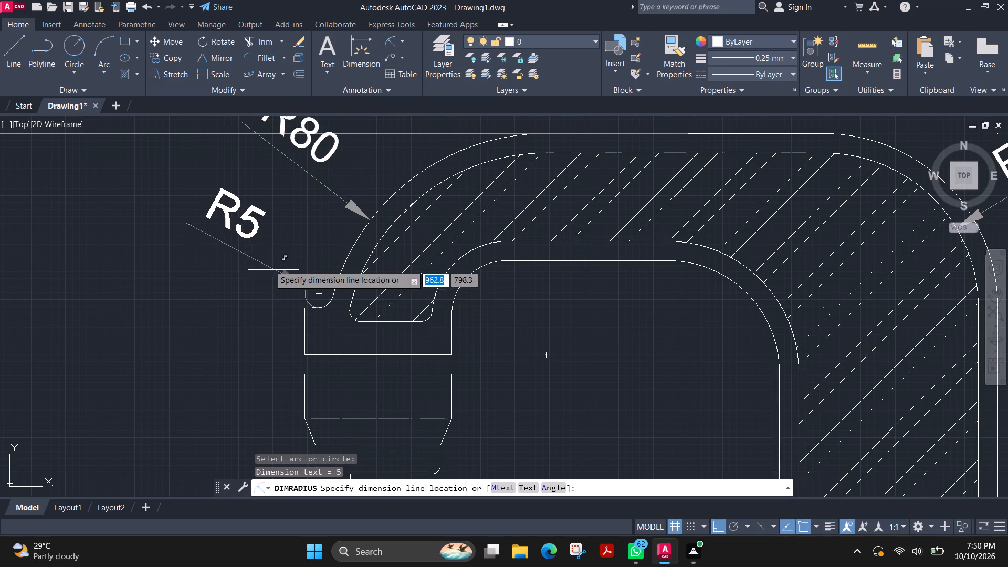
pyautogui.click(257, 259)
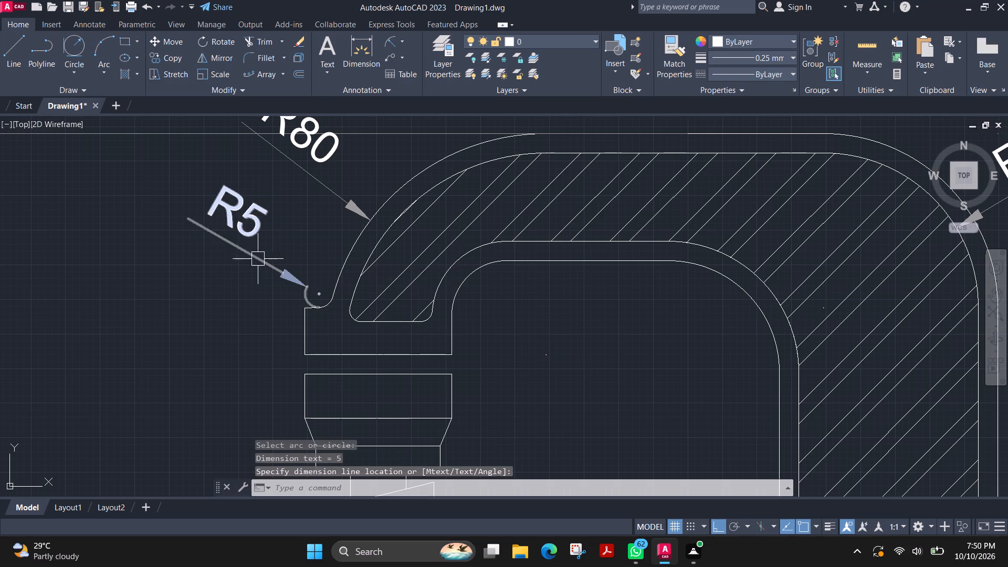
# Add radius dimensions to the frame's two upper inner corner arcs, placing both inside the clamp opening.
pyautogui.press('space')
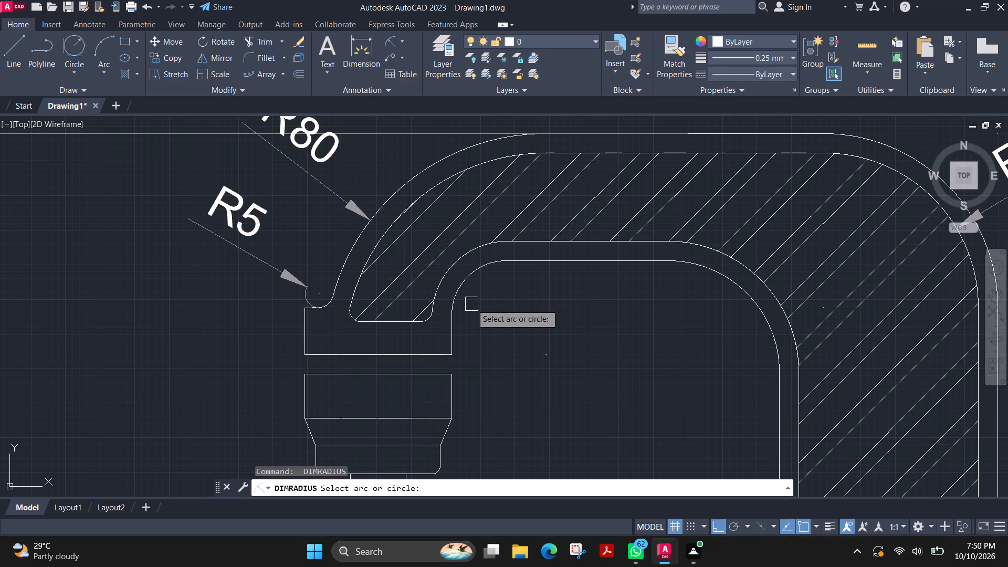
pyautogui.click(469, 287)
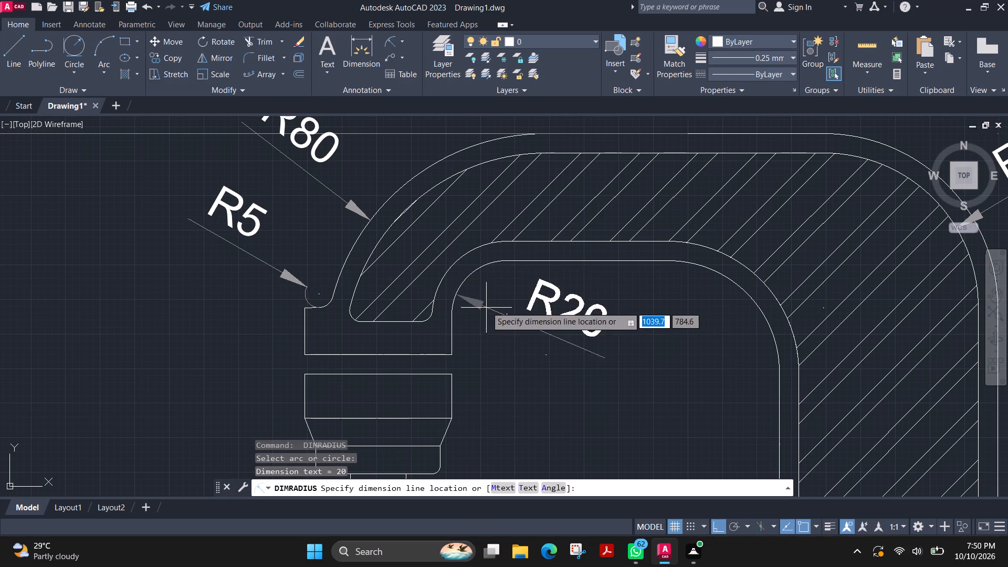
pyautogui.click(488, 301)
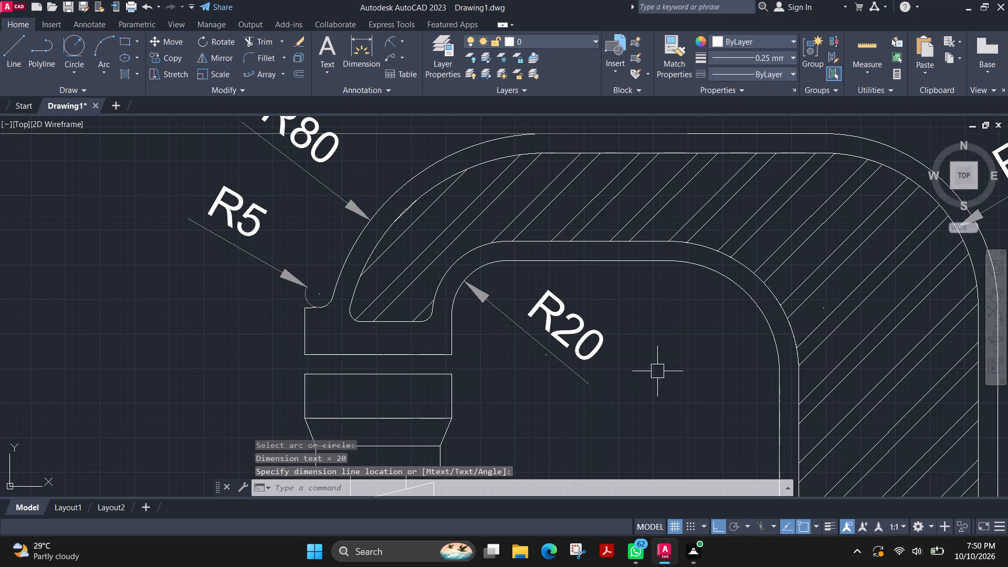
pyautogui.press('space')
pyautogui.click(762, 310)
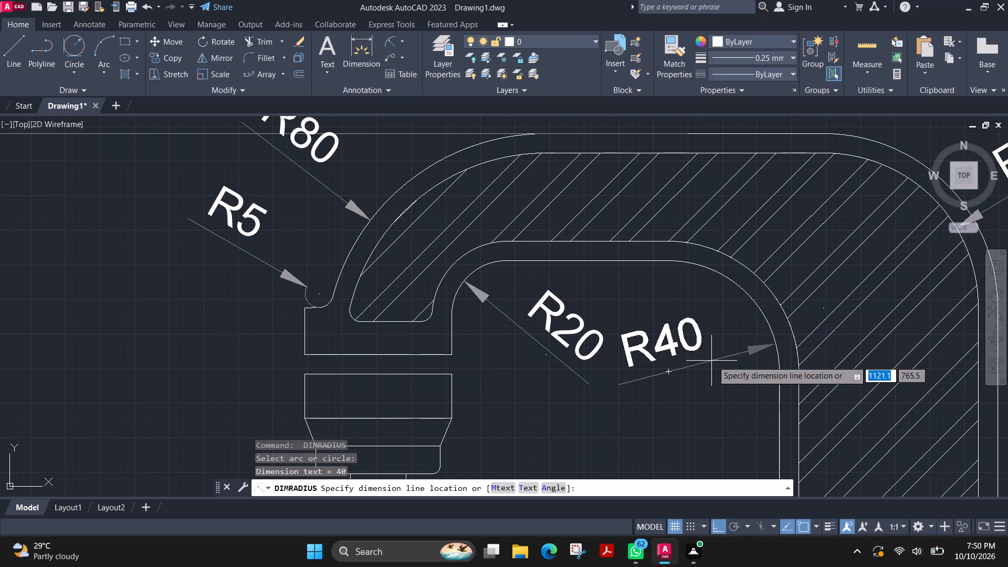
pyautogui.scroll(1, 724, 318)
pyautogui.click(724, 318)
# Save the drawing as fujiDrawing6.dwg in the desktop's "fuji drawing file" folder.
pyautogui.scroll(-3, 700, 395)
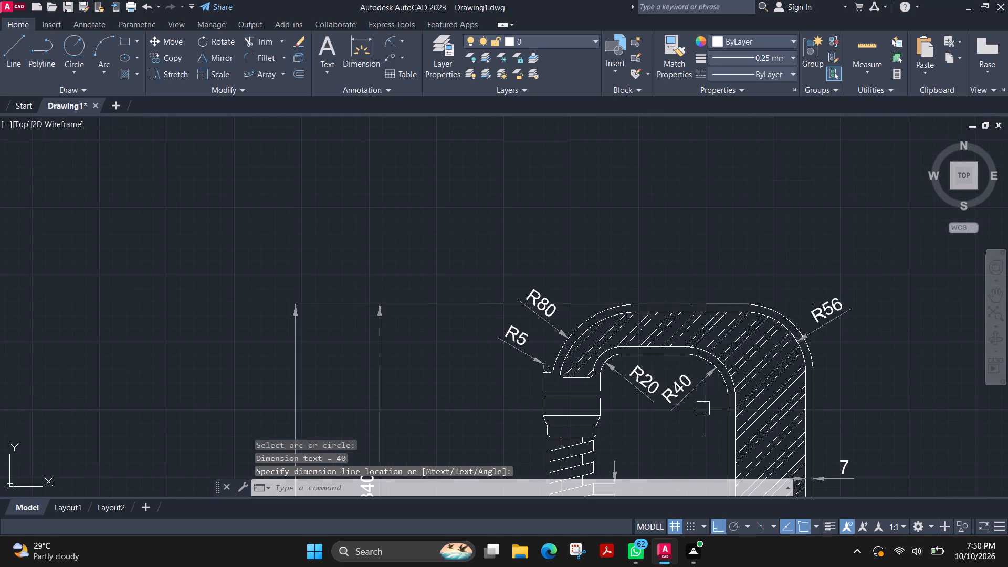
pyautogui.moveTo(712, 406); pyautogui.dragTo(707, 240, button='middle')
pyautogui.scroll(-1, 685, 258)
pyautogui.scroll(-1, 669, 324)
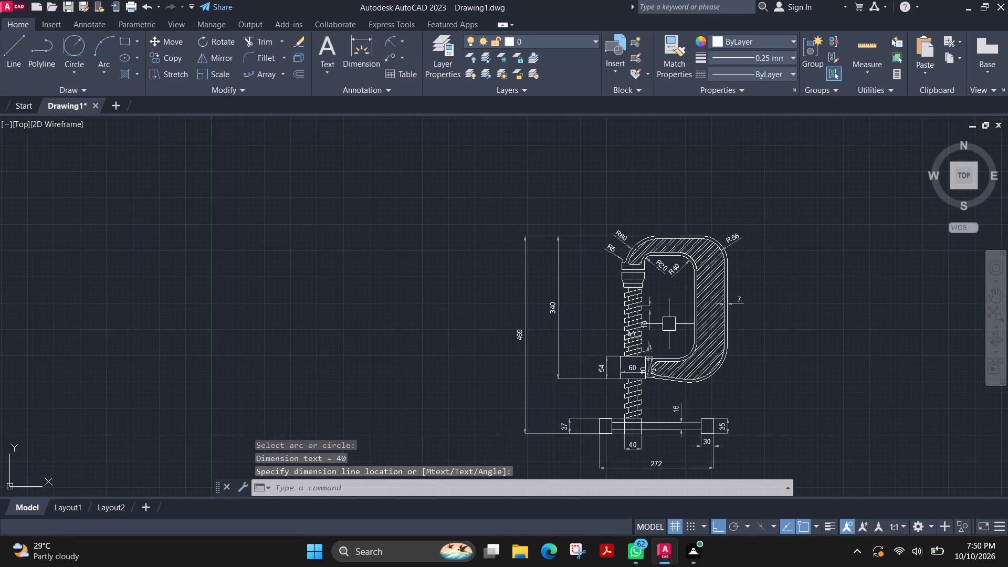
pyautogui.moveTo(669, 324); pyautogui.dragTo(653, 296, button='middle')
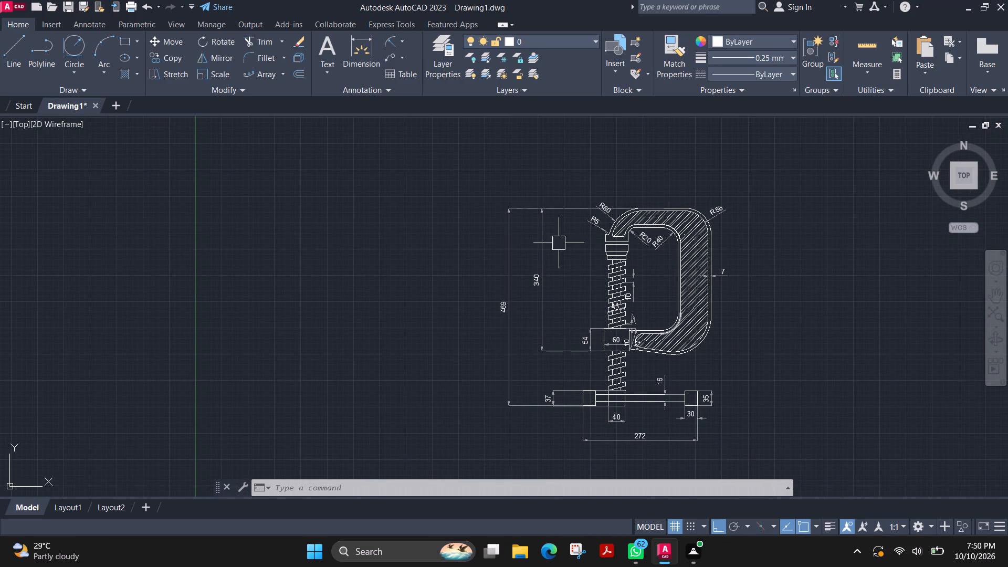
pyautogui.moveTo(807, 347); pyautogui.dragTo(680, 309, button='middle')
pyautogui.press('Escape')
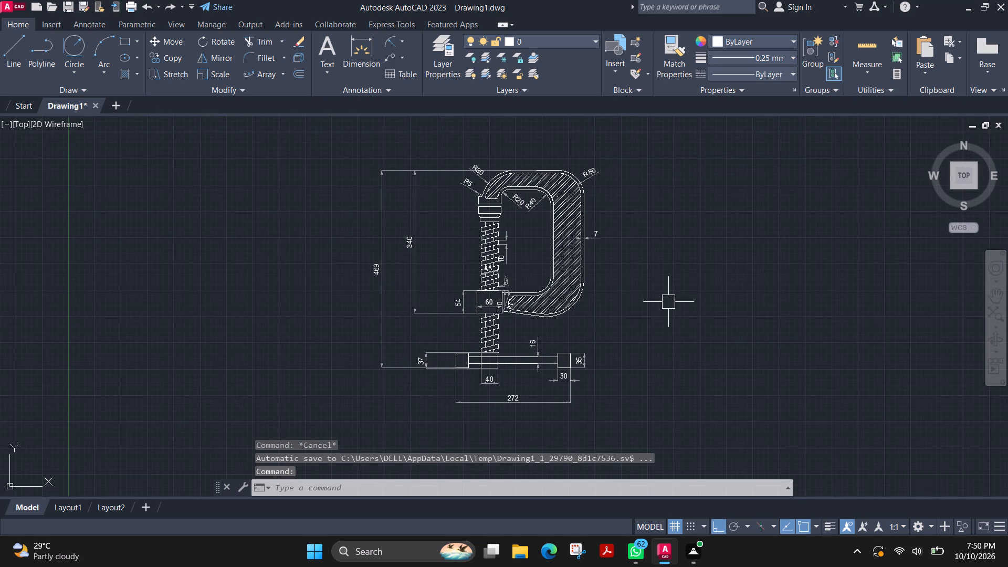
pyautogui.hotkey('ctrl', 's')
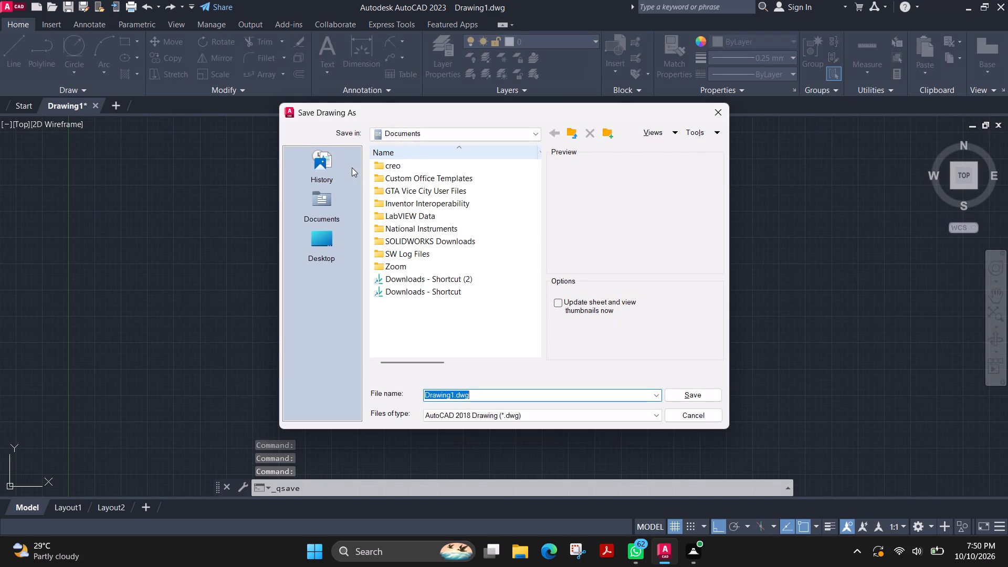
pyautogui.click(327, 249)
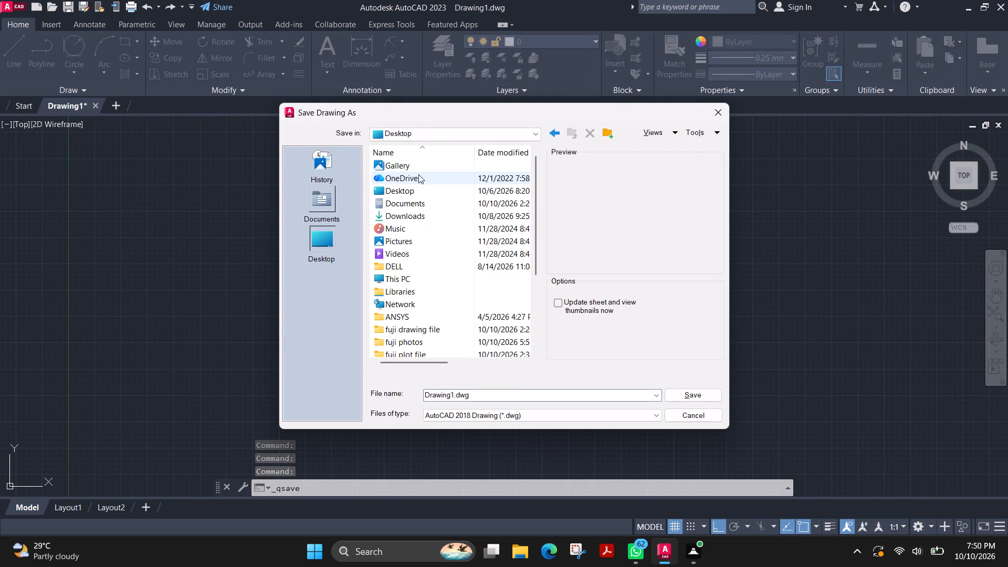
pyautogui.scroll(-1, 457, 324)
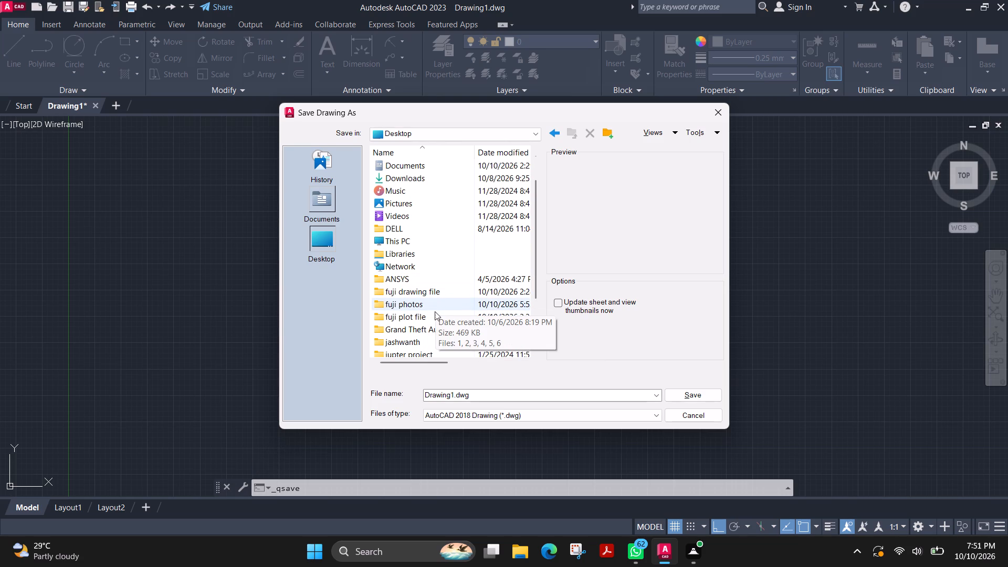
pyautogui.click(440, 290)
pyautogui.doubleClick(440, 290)
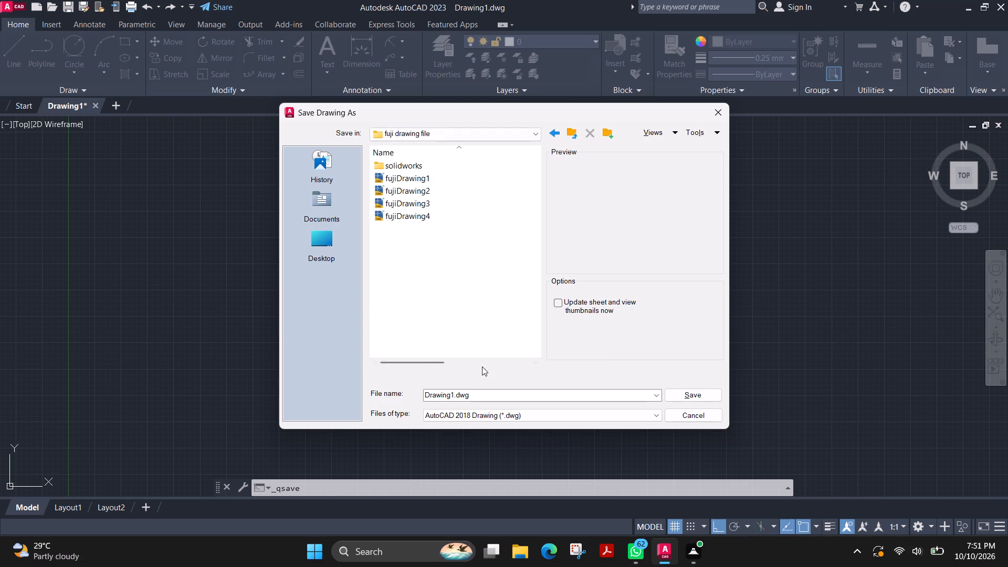
pyautogui.click(485, 391)
pyautogui.press('Right')
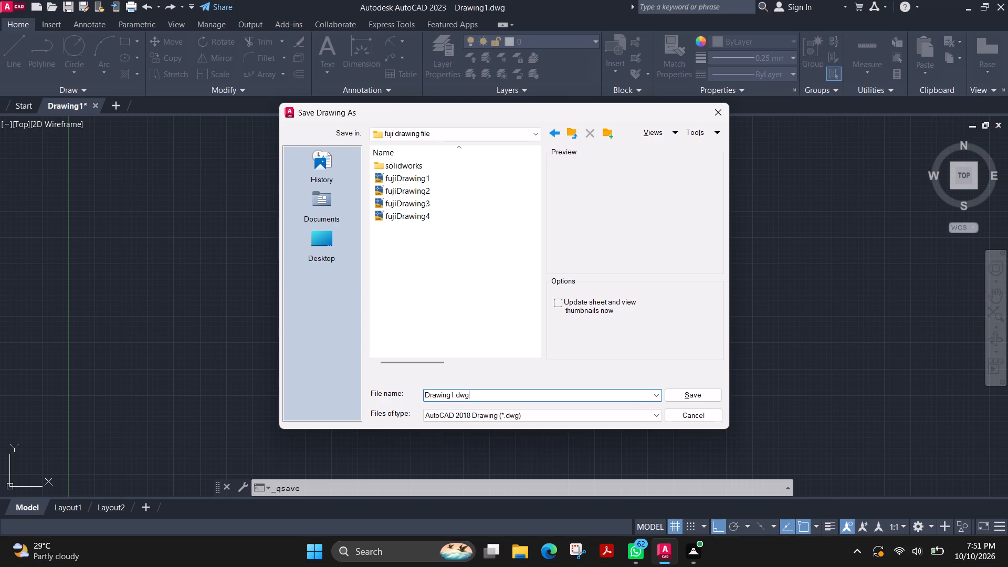
pyautogui.press('Left')
pyautogui.press('Left')
pyautogui.press('Left')
pyautogui.press('Left')
pyautogui.press('Left')
pyautogui.press('Left')
pyautogui.press('Left')
pyautogui.press('Left')
pyautogui.press('Left')
pyautogui.press('Left')
pyautogui.press('Left')
pyautogui.press('Left')
pyautogui.press('Left')
pyautogui.press('Left')
pyautogui.press('Left')
pyautogui.press('Left')
pyautogui.press('Left')
pyautogui.press('Left')
pyautogui.press('Left')
pyautogui.press('Left')
pyautogui.write('fuji')
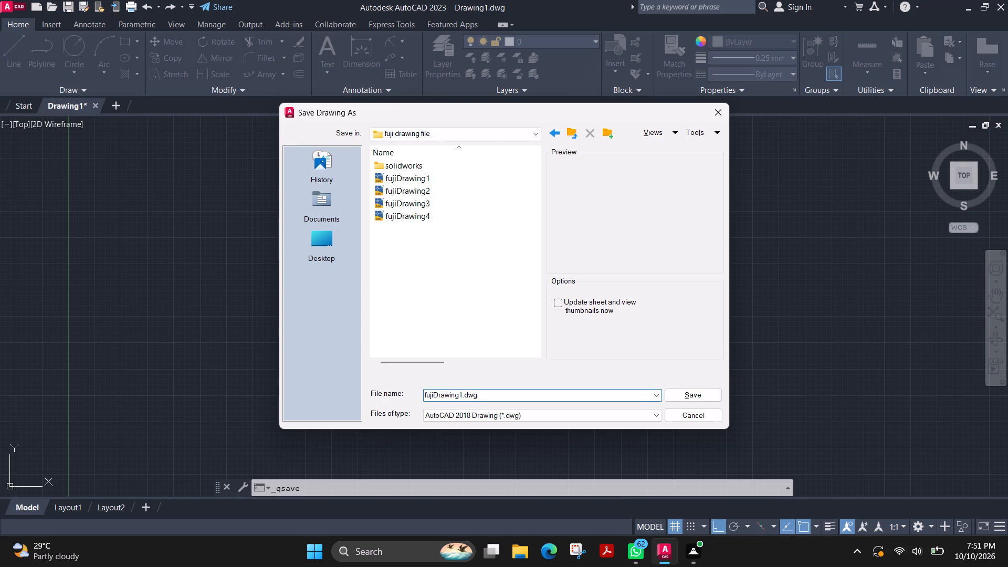
pyautogui.press('Right')
pyautogui.press('Right')
pyautogui.press('Right')
pyautogui.press('Right')
pyautogui.press('Right')
pyautogui.press('Right')
pyautogui.press('Right')
pyautogui.press('Right')
pyautogui.press('BackSpace')
pyautogui.press('6')
pyautogui.click(689, 402)
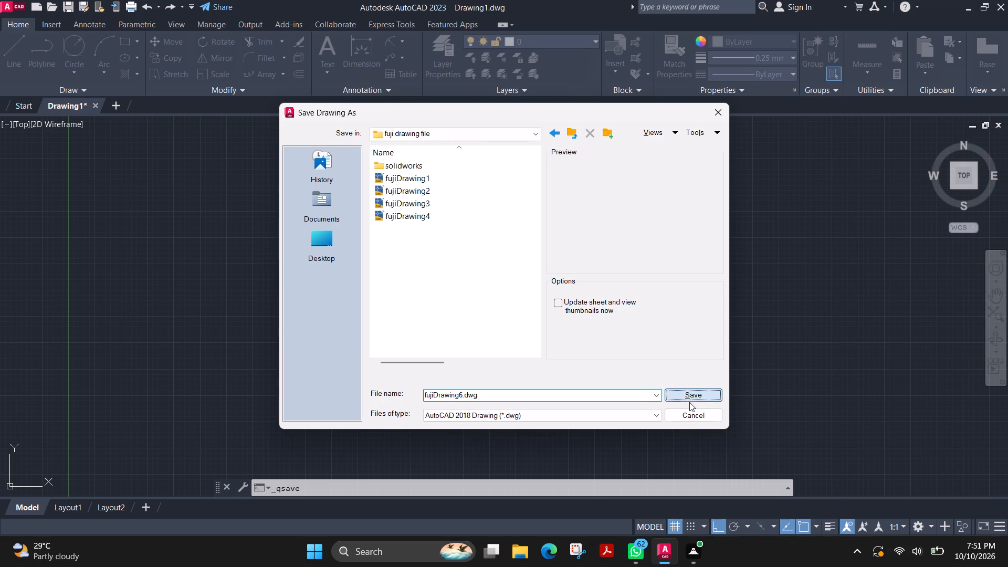
# Set up a plot with DWG To PDF.pc3, using a window around the whole dimensioned clamp as plot area, and centre the plot.
pyautogui.write('plo')
pyautogui.press('Return')
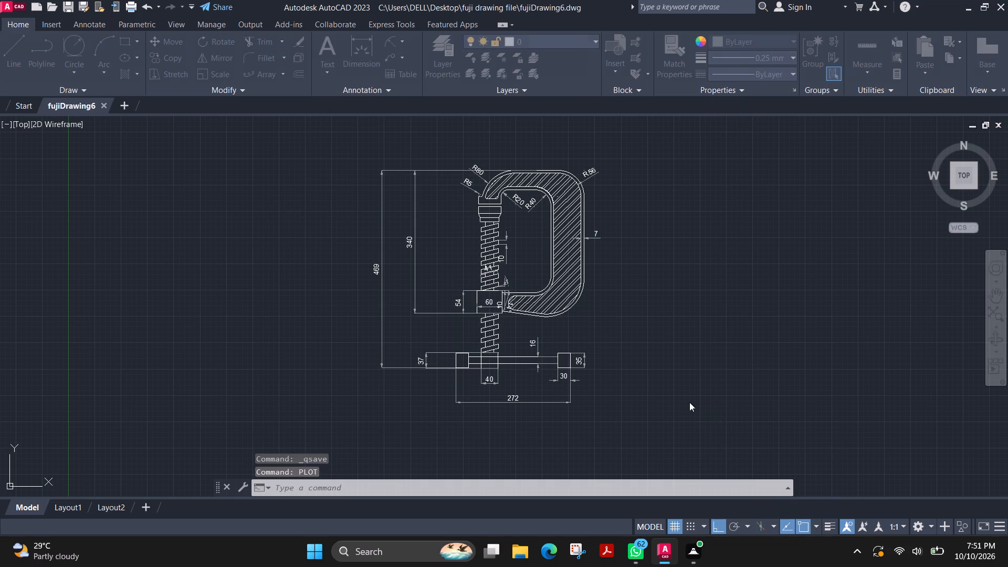
pyautogui.click(451, 182)
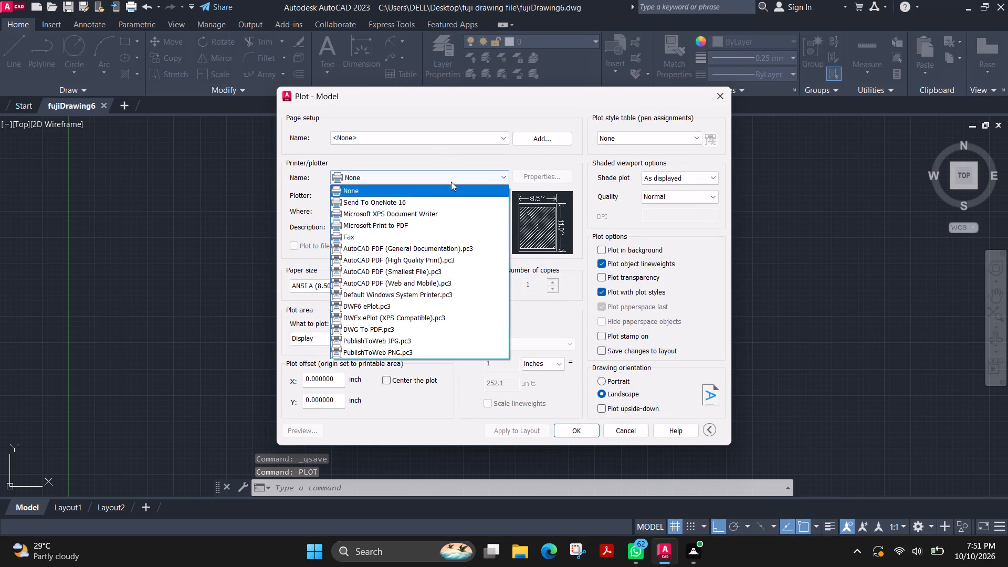
pyautogui.click(396, 331)
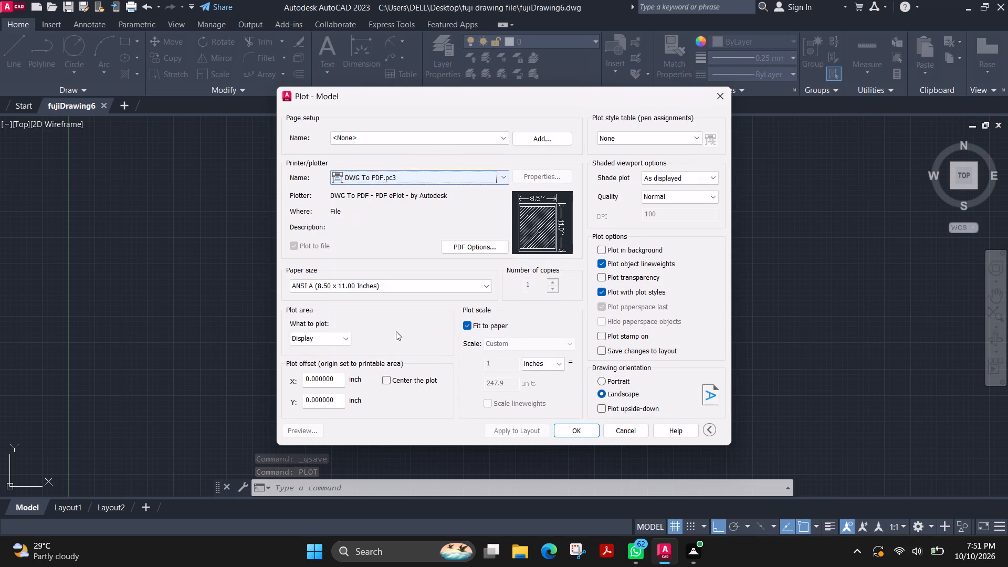
pyautogui.click(339, 339)
pyautogui.click(328, 377)
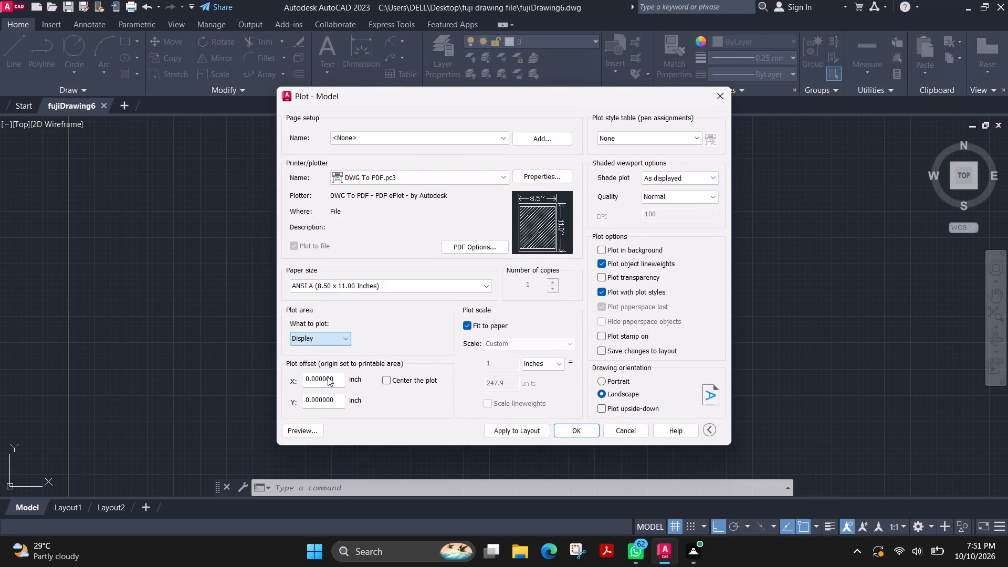
pyautogui.click(645, 419)
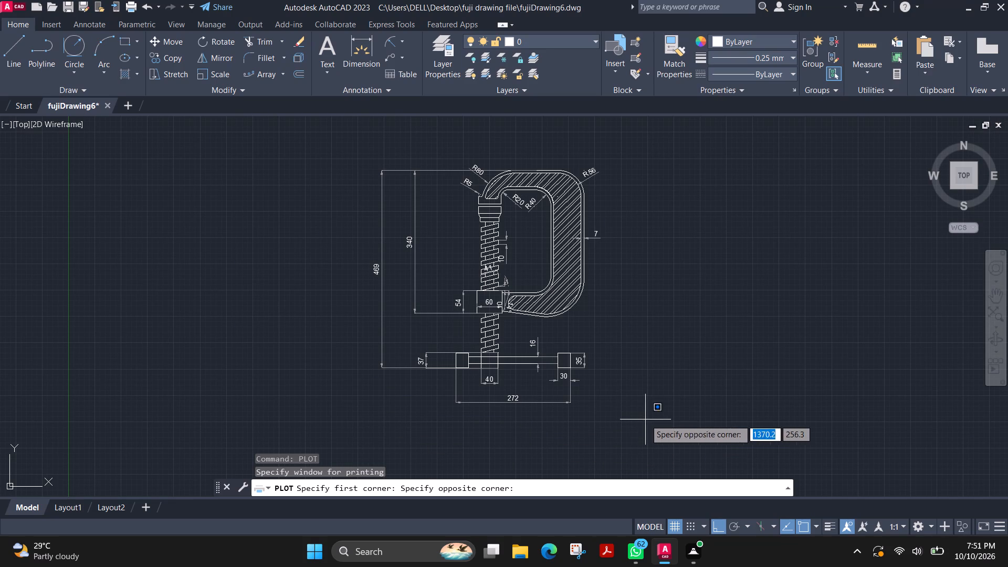
pyautogui.click(316, 137)
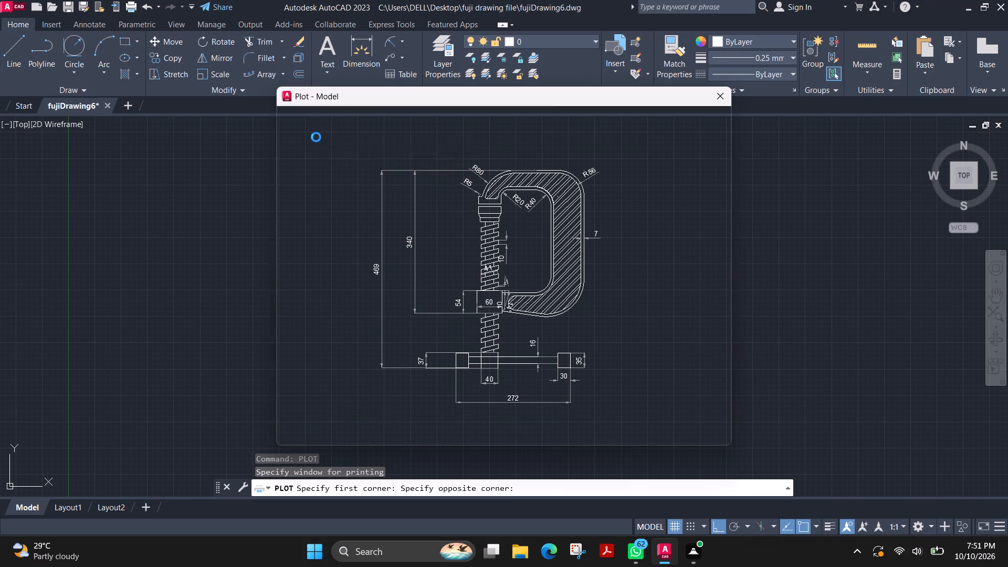
pyautogui.click(385, 384)
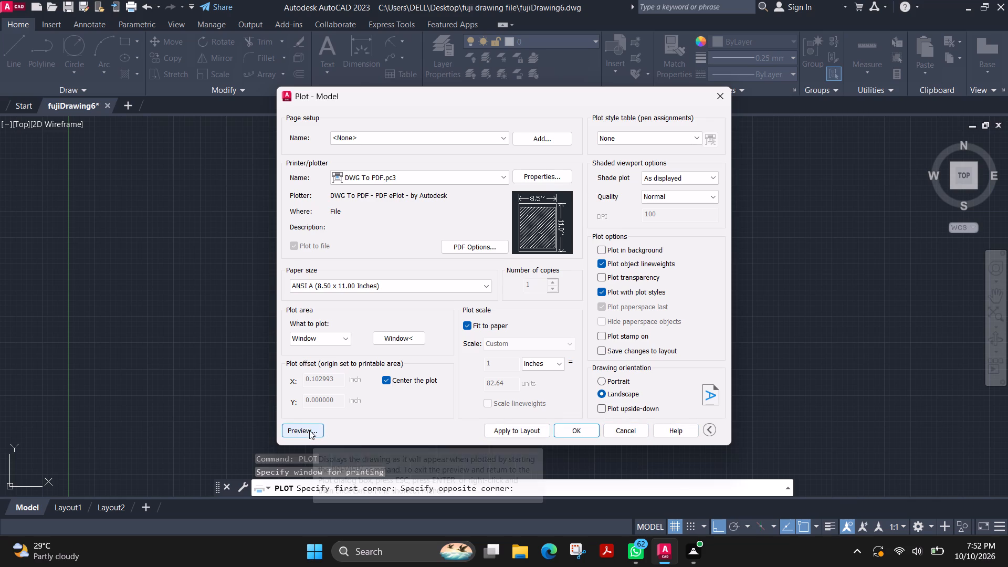
# Set the plot's paper size to ISO A4 and preview the plot.
pyautogui.click(391, 290)
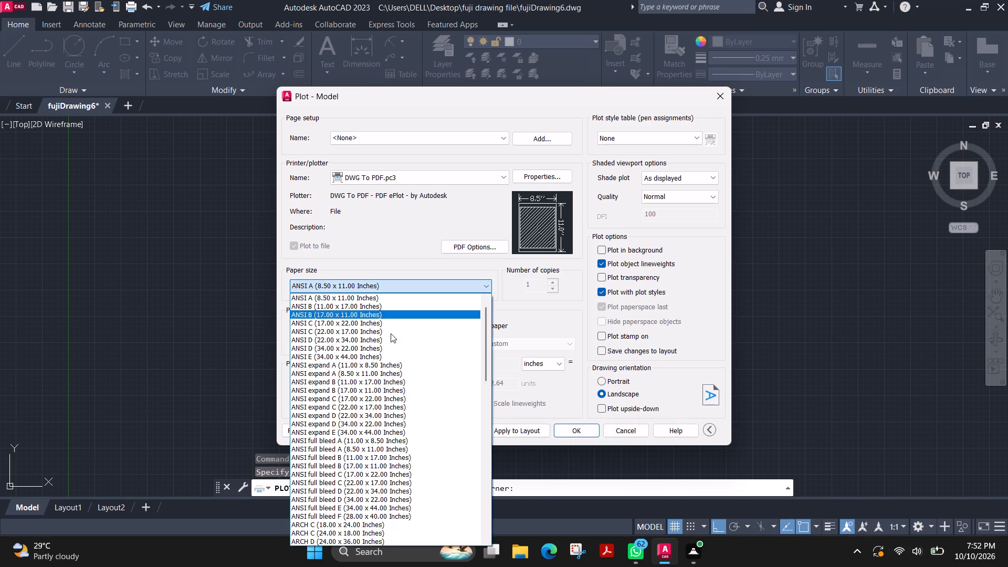
pyautogui.scroll(-10, 365, 501)
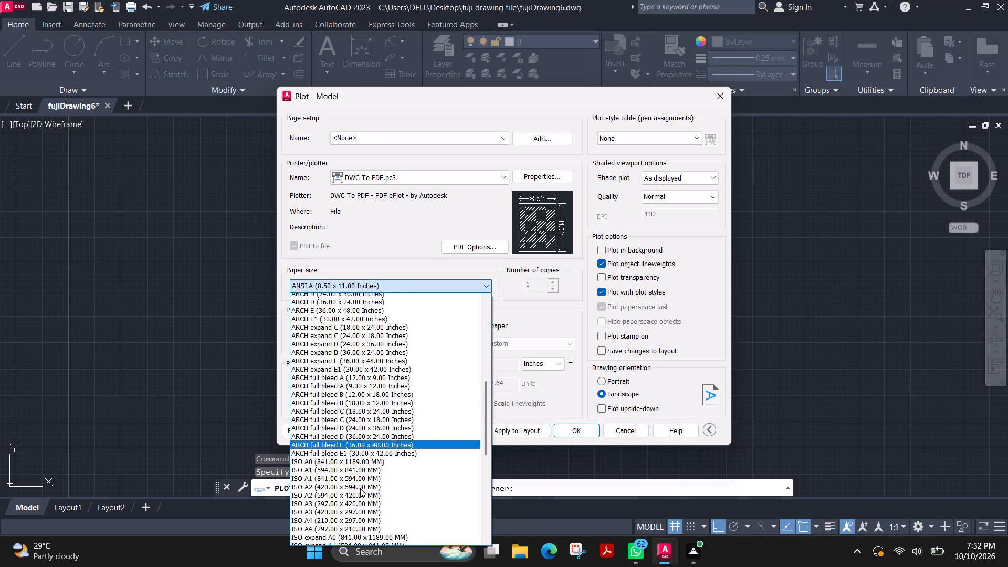
pyautogui.click(342, 514)
pyautogui.click(302, 432)
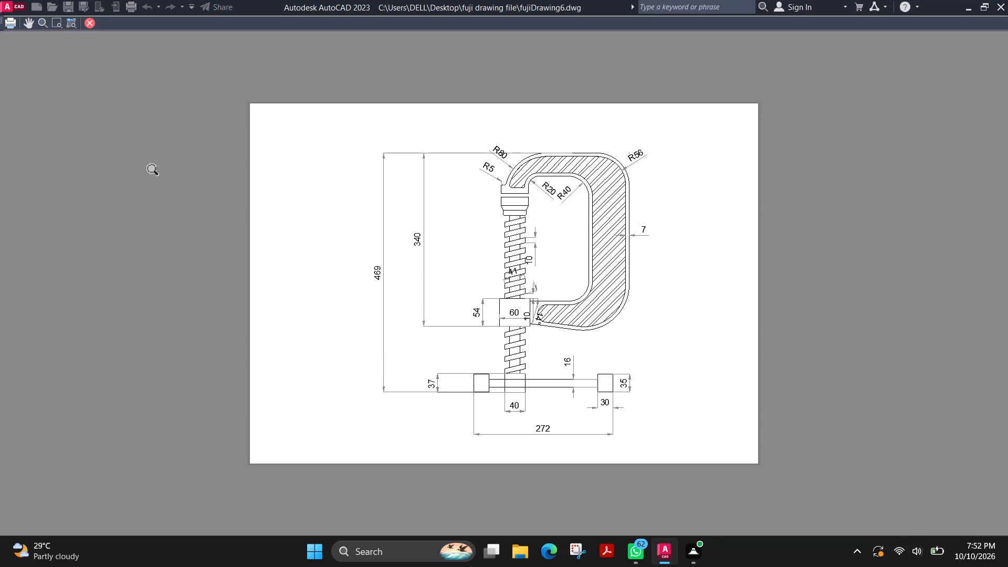
# Plot the previewed sheet as fujiDrawing6-Model.pdf into the desktop's "fuji plot file" folder, and close the PDF viewer.
pyautogui.click(12, 21)
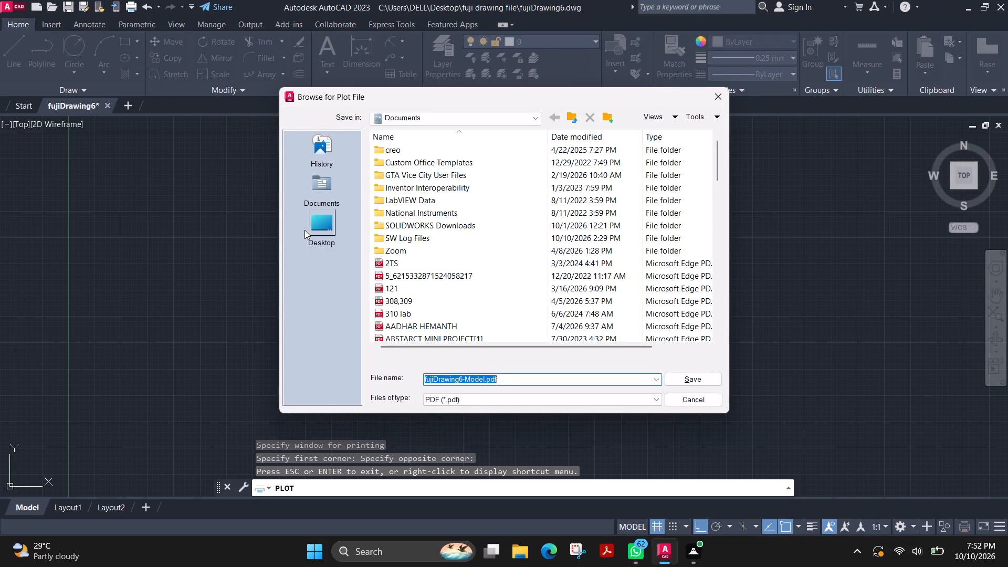
pyautogui.click(304, 230)
pyautogui.scroll(-2, 451, 270)
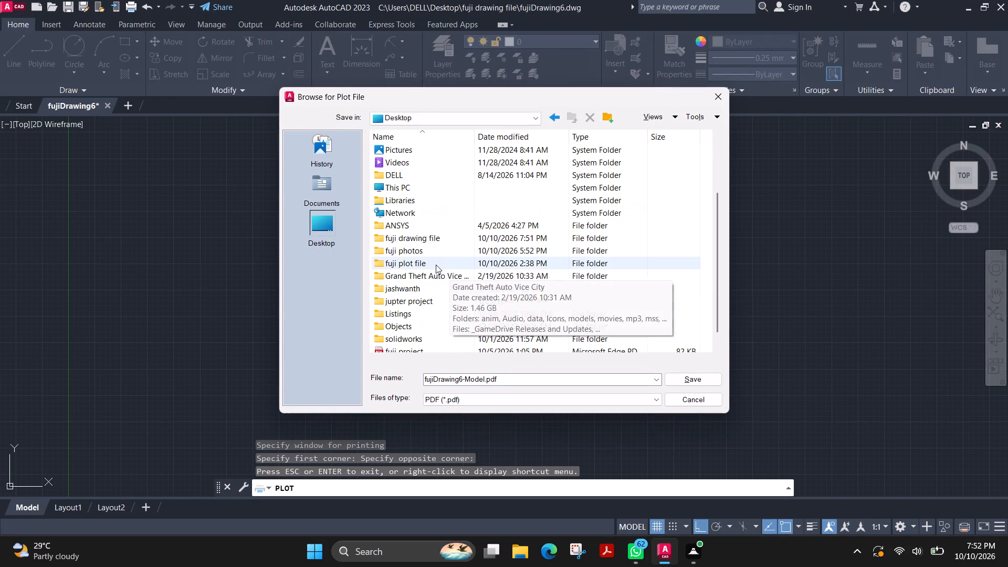
pyautogui.doubleClick(424, 260)
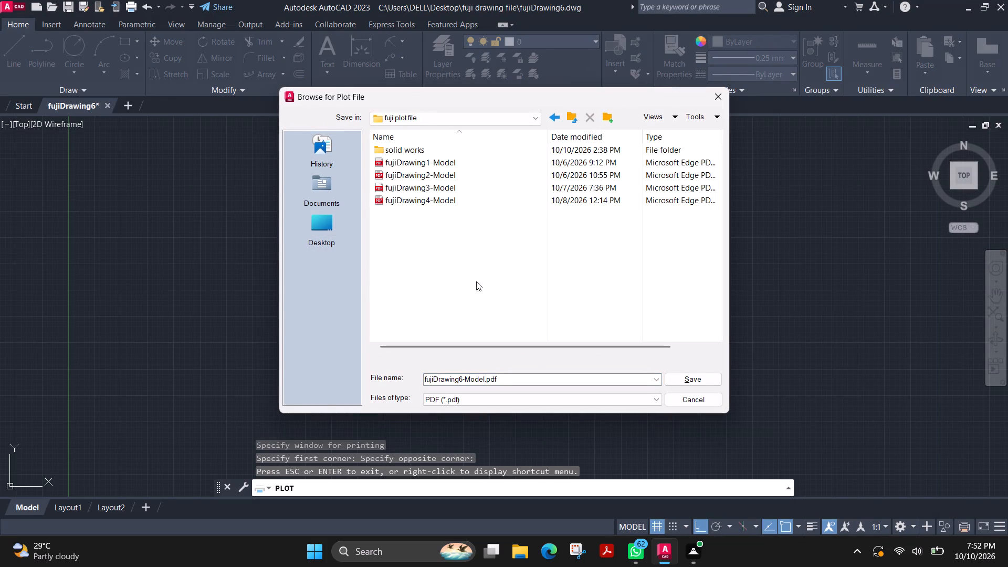
pyautogui.click(696, 380)
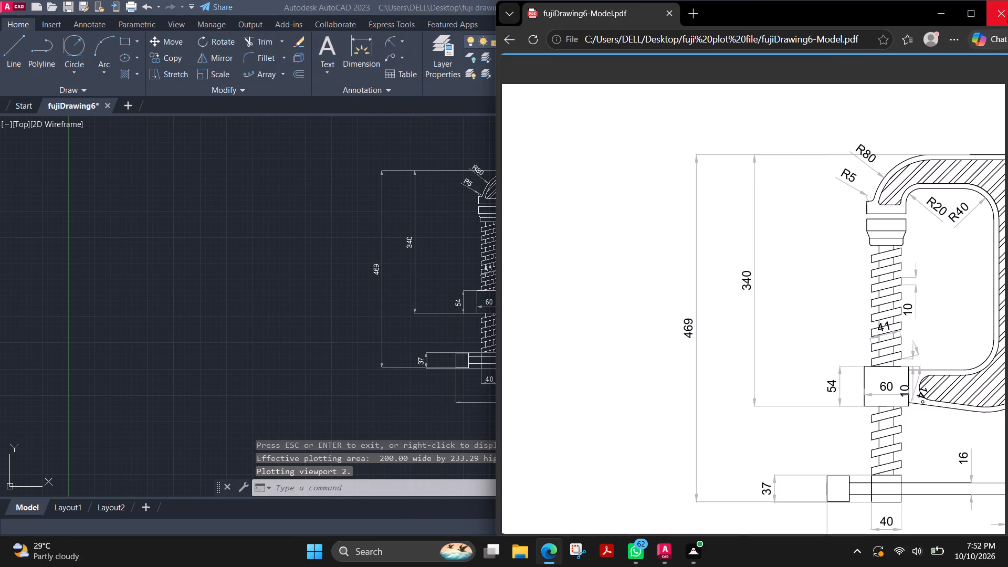
pyautogui.click(1007, 15)
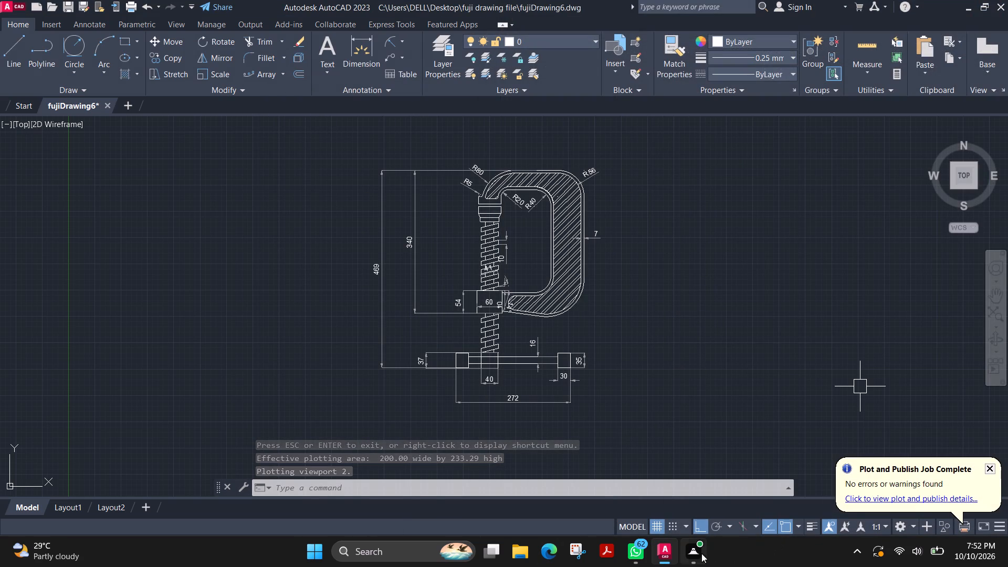